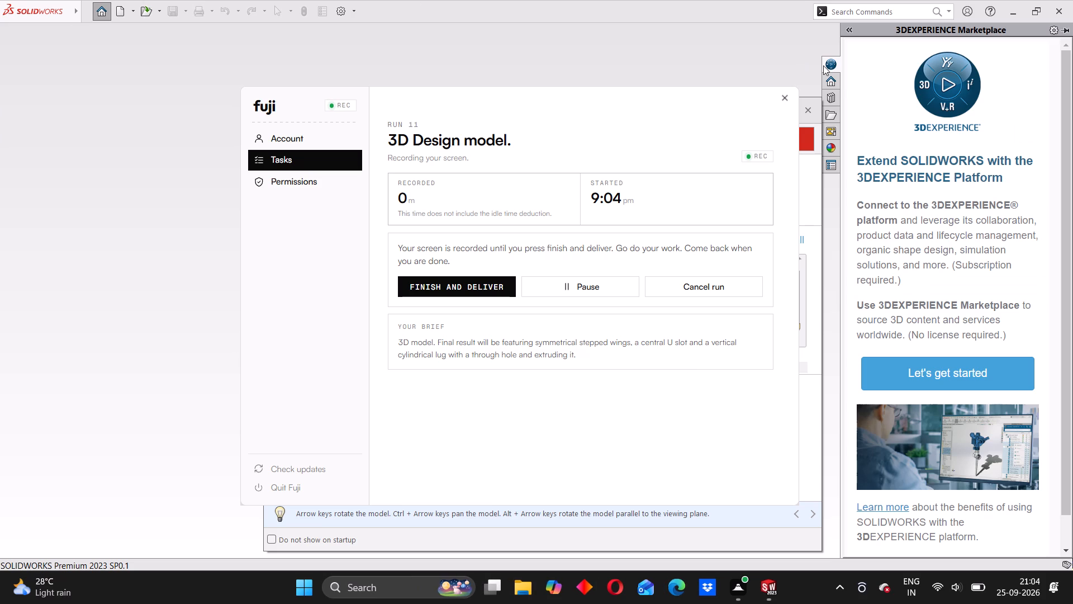
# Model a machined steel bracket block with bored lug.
# Create a new part document.
pyautogui.click(816, 190)
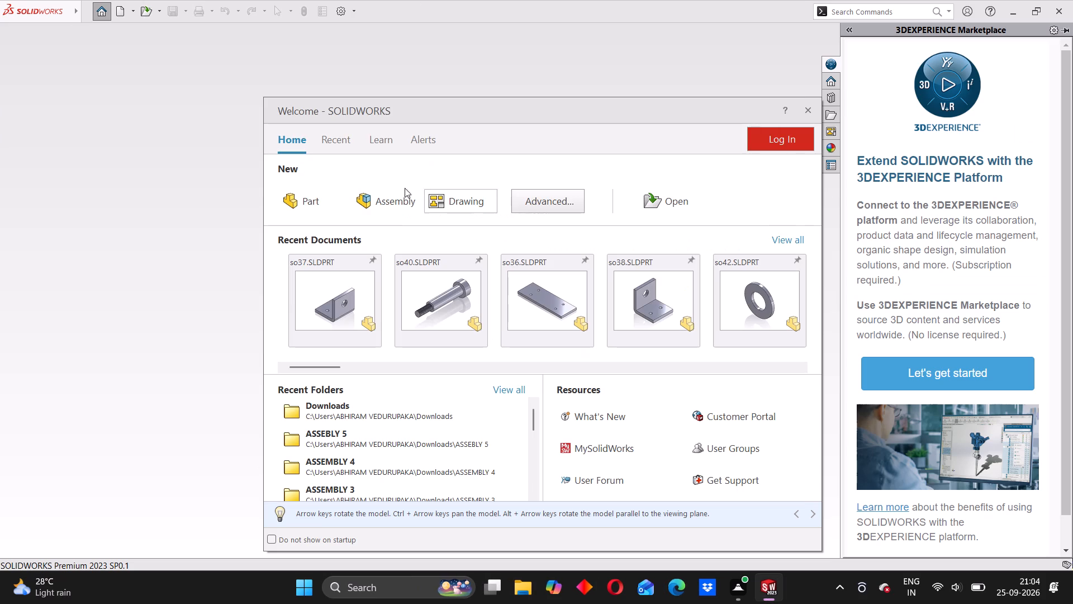
pyautogui.click(315, 183)
pyautogui.click(308, 192)
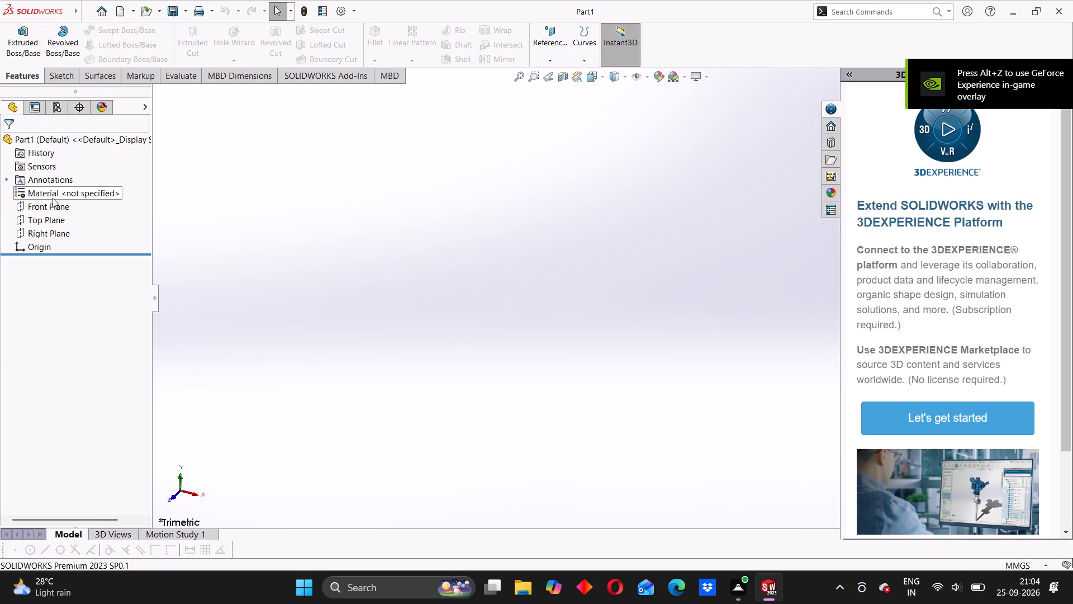
# Sketch a centre rectangle about 82 mm wide on the Front Plane, centred on the origin.
pyautogui.click(46, 208)
pyautogui.click(56, 192)
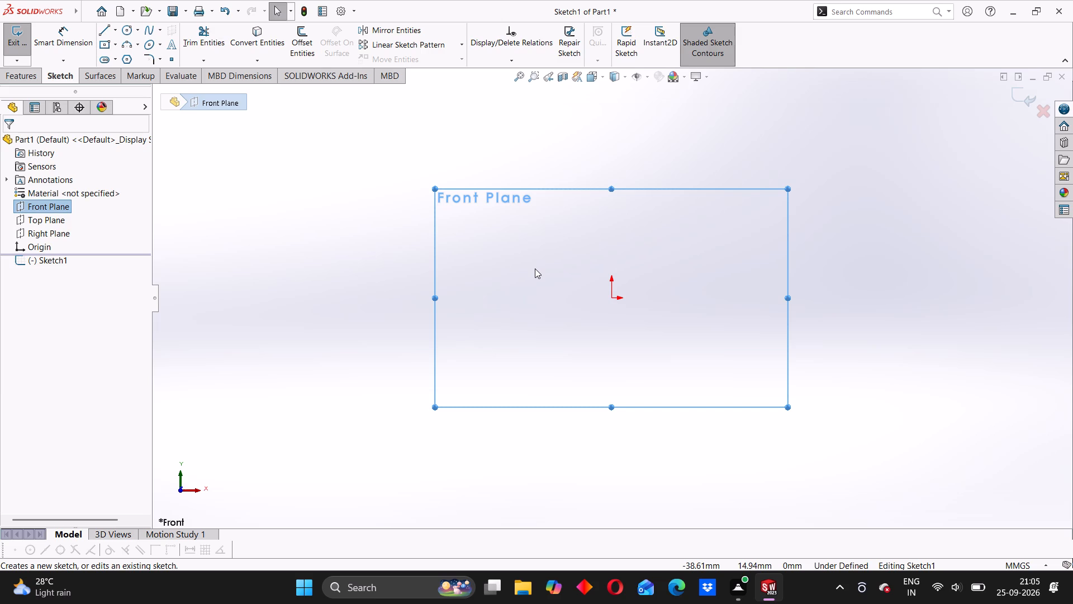
pyautogui.click(115, 45)
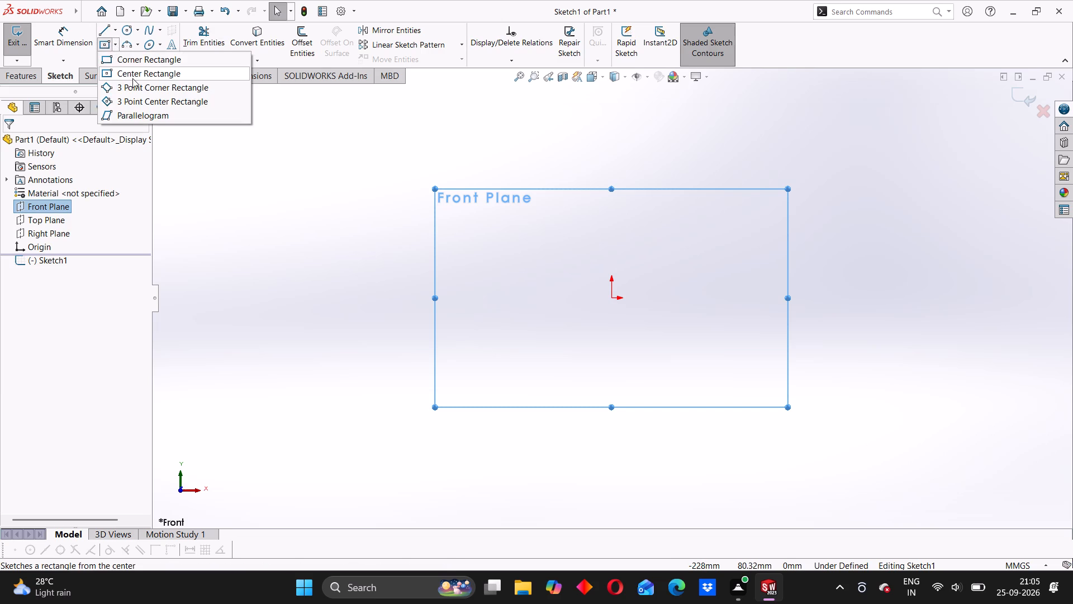
pyautogui.click(132, 77)
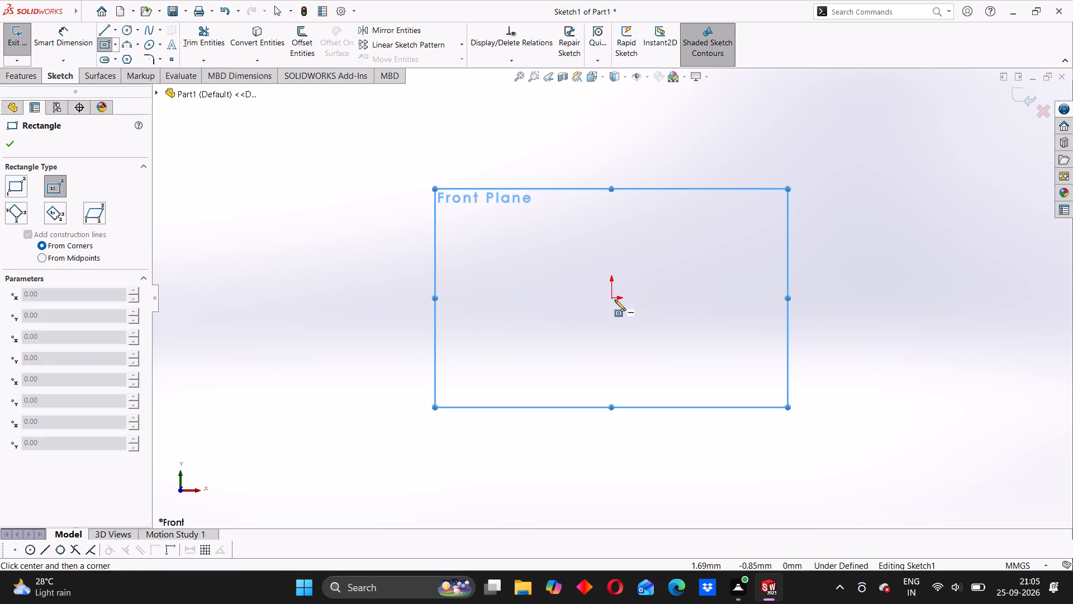
pyautogui.click(613, 300)
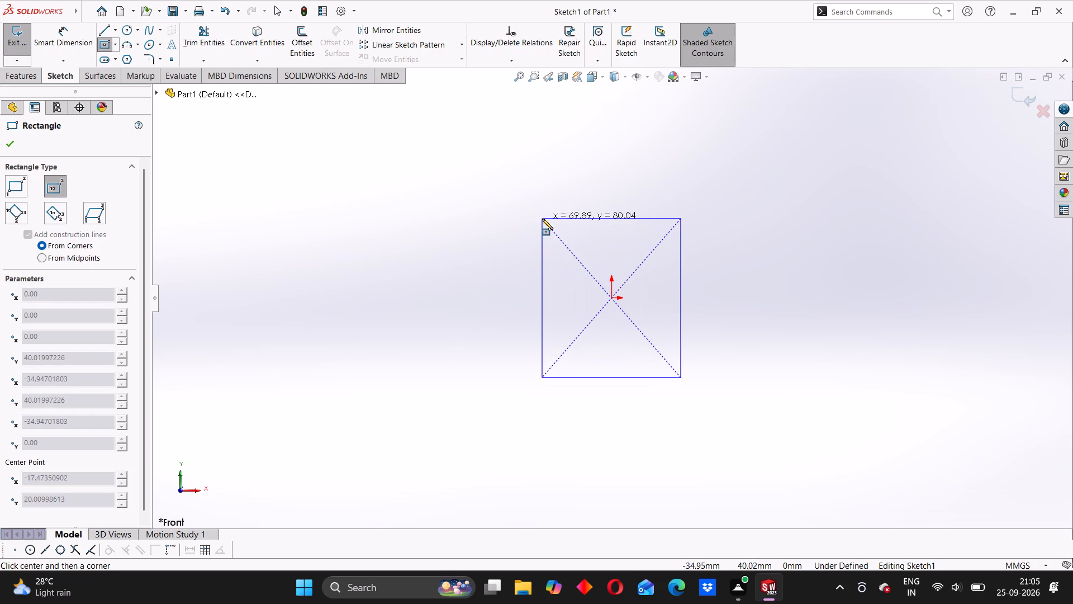
pyautogui.click(530, 218)
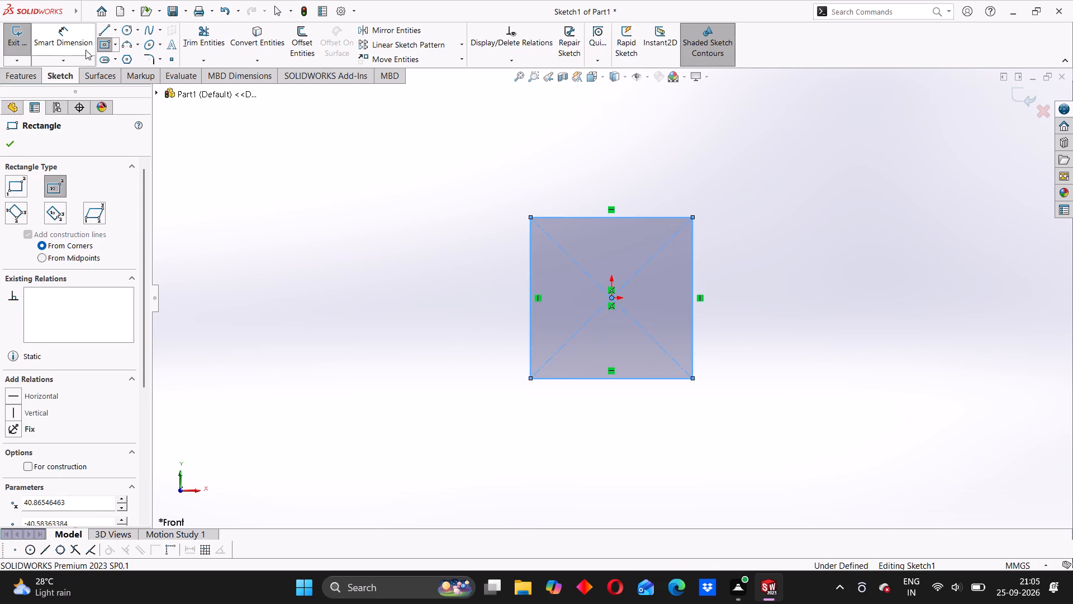
# Dimension the rectangle 30 mm wide and 45 mm high.
pyautogui.click(73, 35)
pyautogui.click(634, 381)
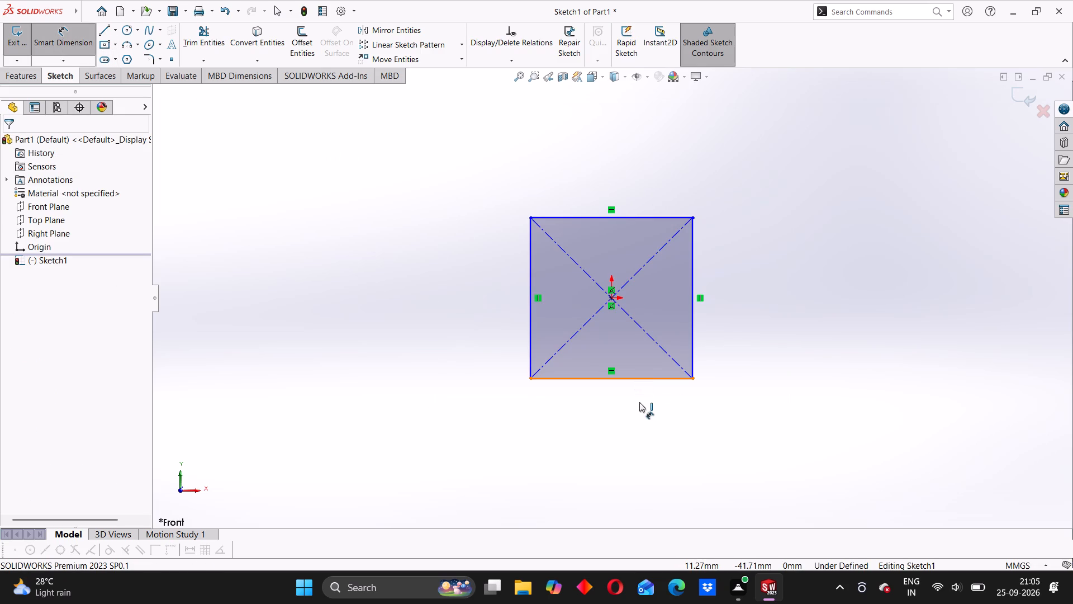
pyautogui.click(636, 425)
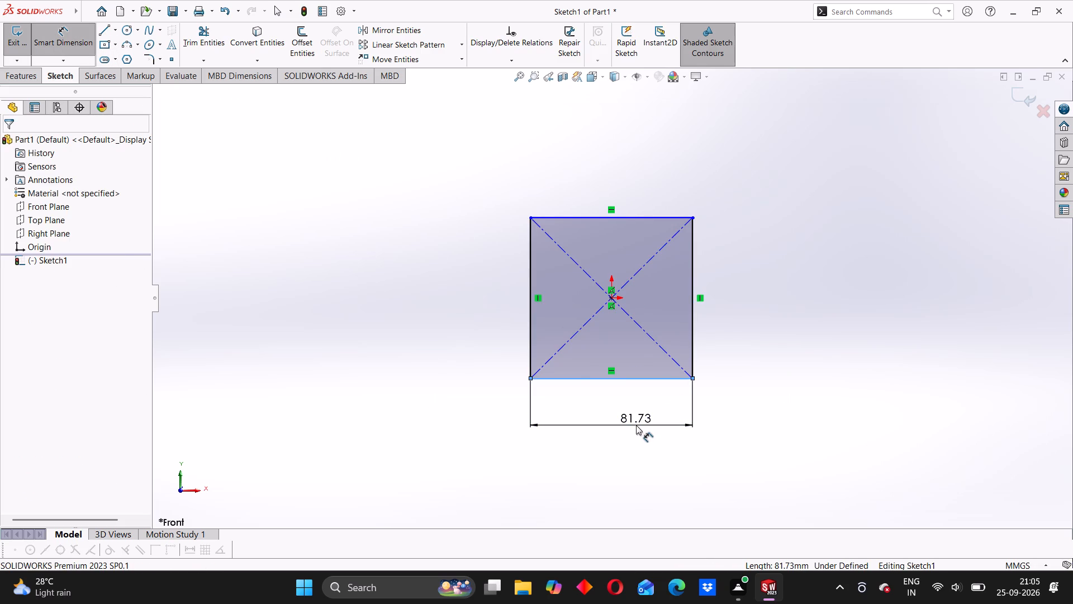
pyautogui.write('30')
pyautogui.press('Return')
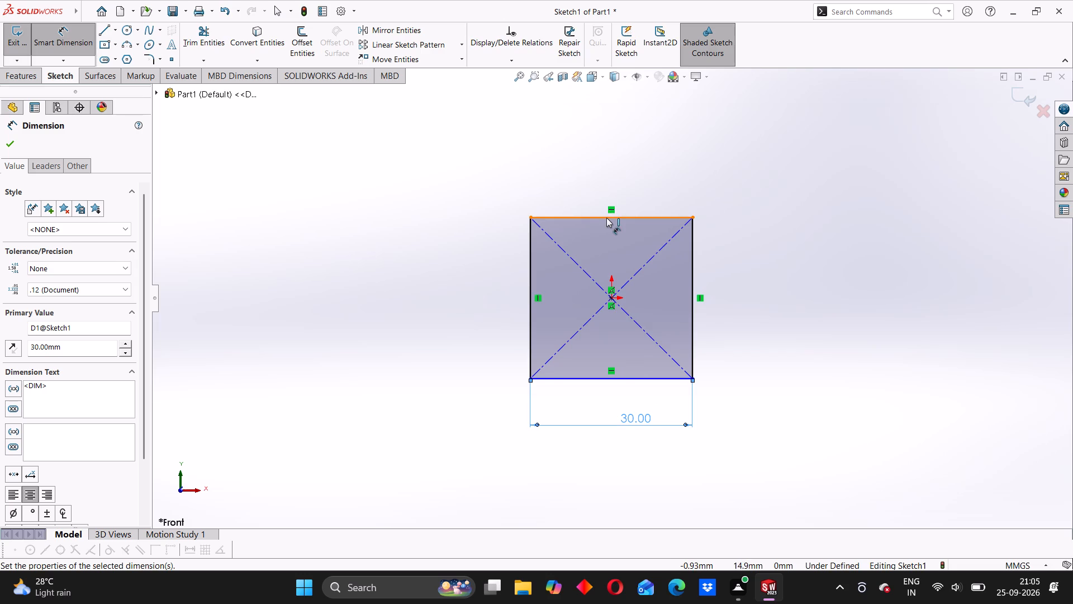
pyautogui.click(531, 258)
pyautogui.click(450, 259)
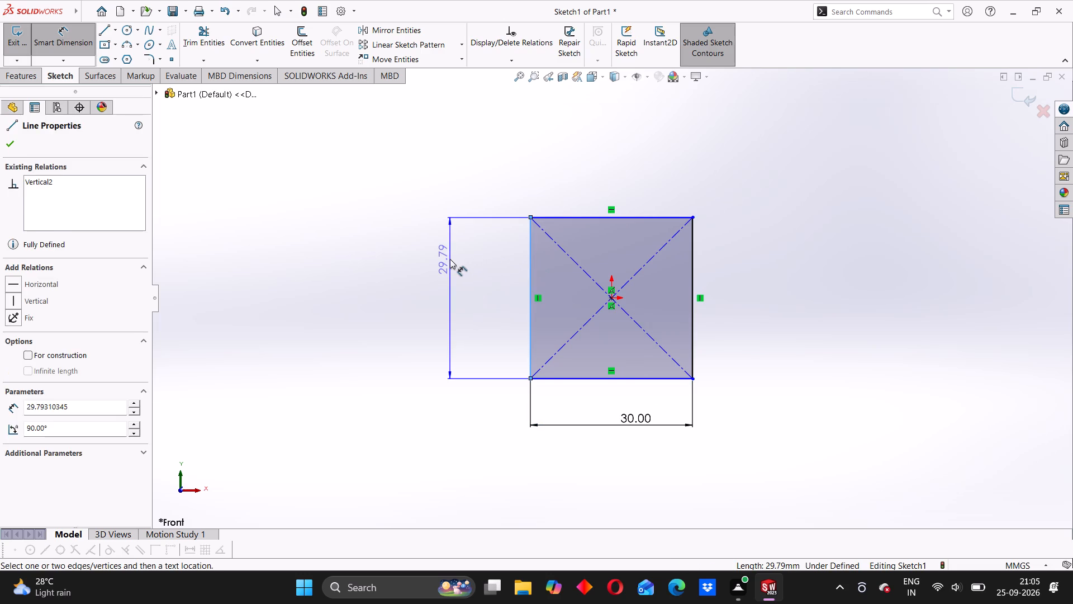
pyautogui.write('45')
pyautogui.press('Return')
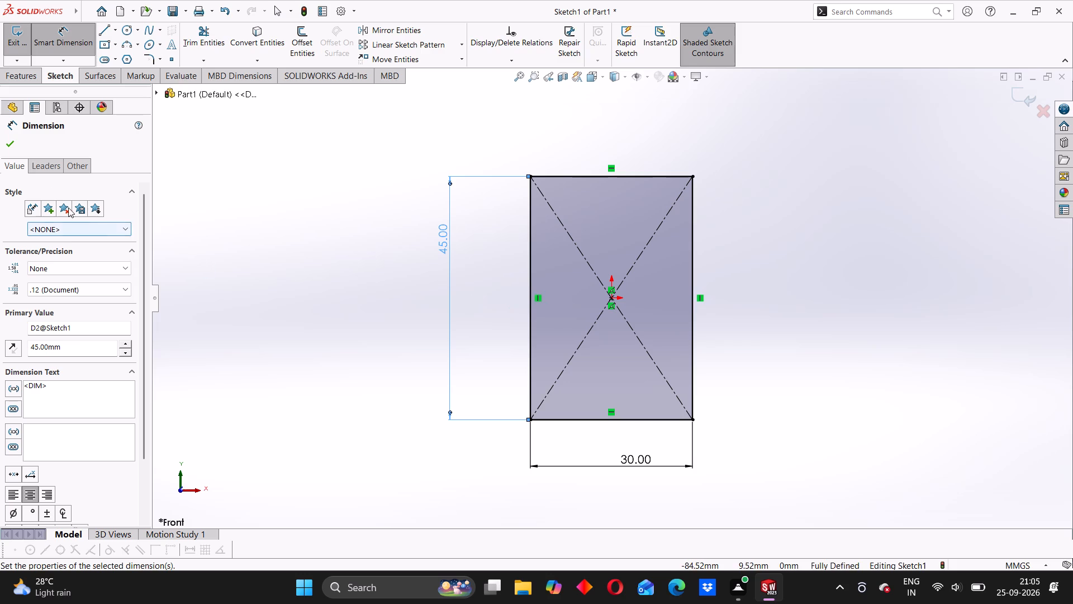
pyautogui.click(7, 145)
# Extrude the rectangle as a blind boss 20 mm deep.
pyautogui.click(15, 78)
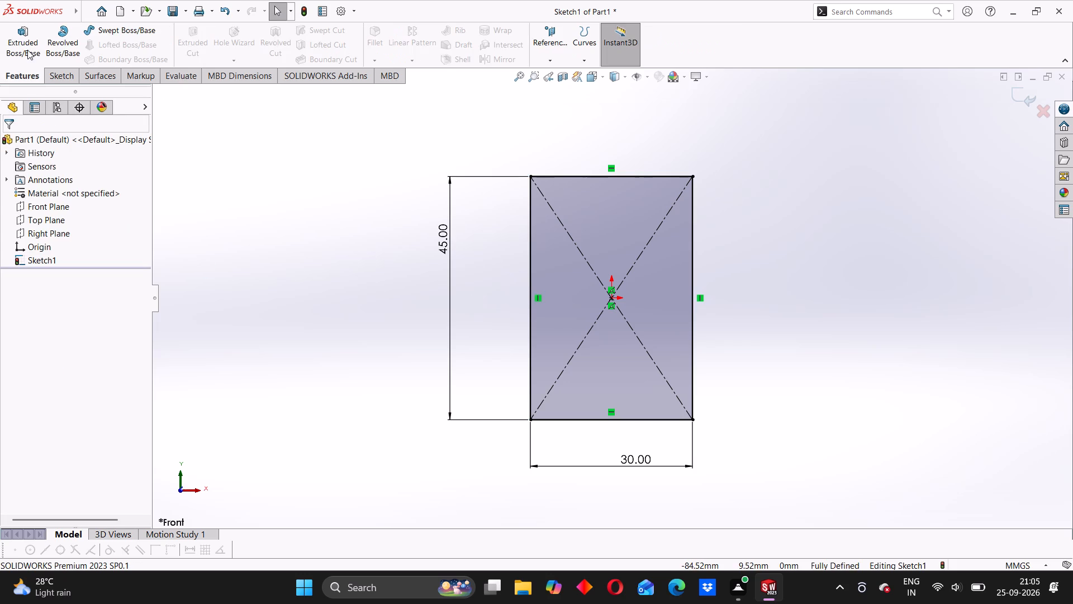
pyautogui.click(22, 45)
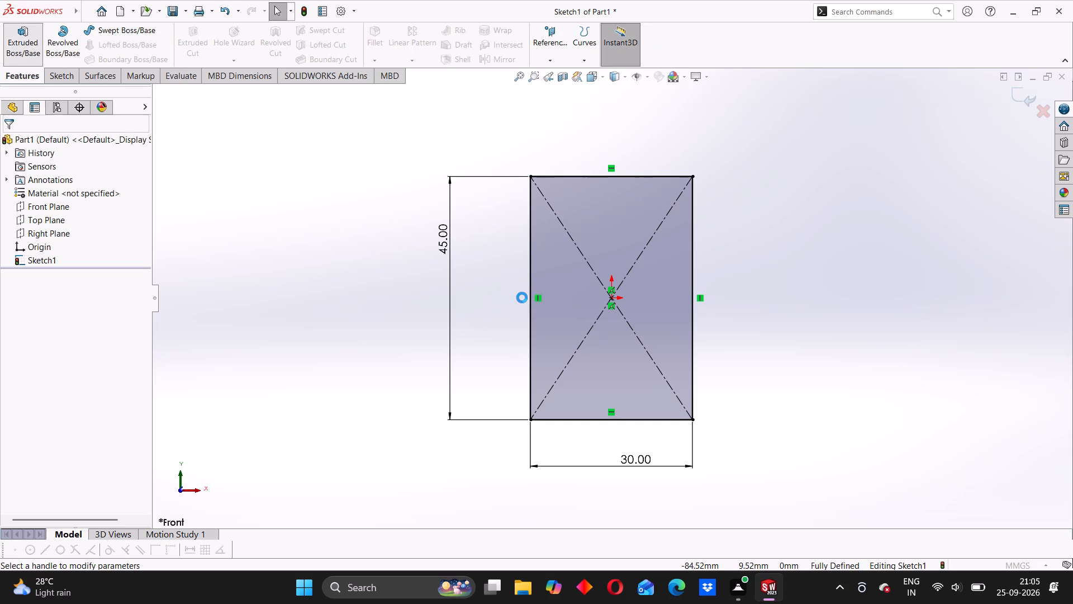
pyautogui.scroll(3, 490, 319)
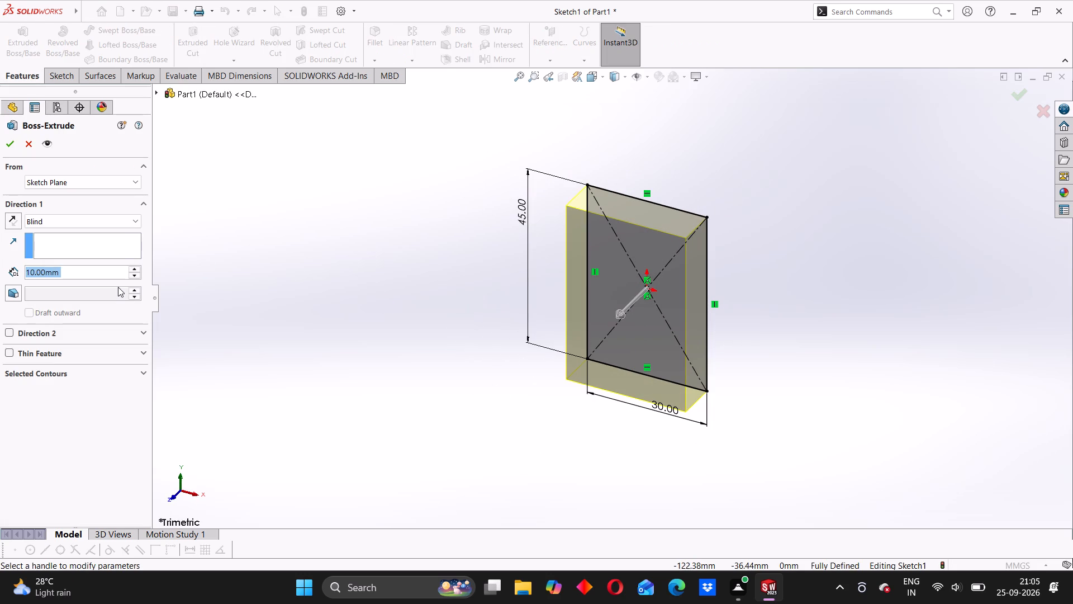
pyautogui.write('20')
pyautogui.press('Return')
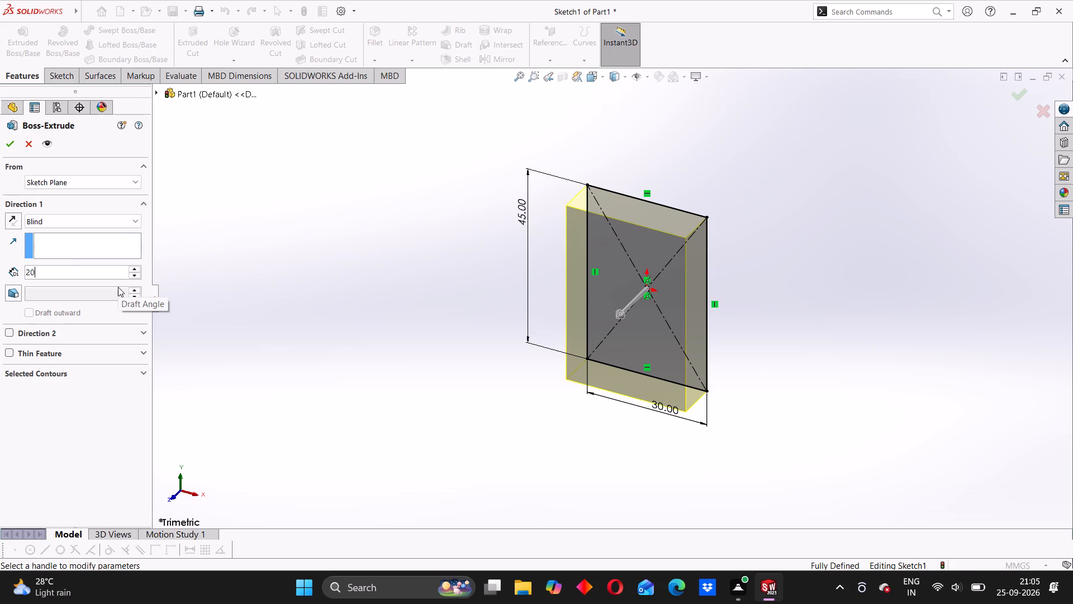
pyautogui.moveTo(742, 308); pyautogui.dragTo(609, 254, button='middle')
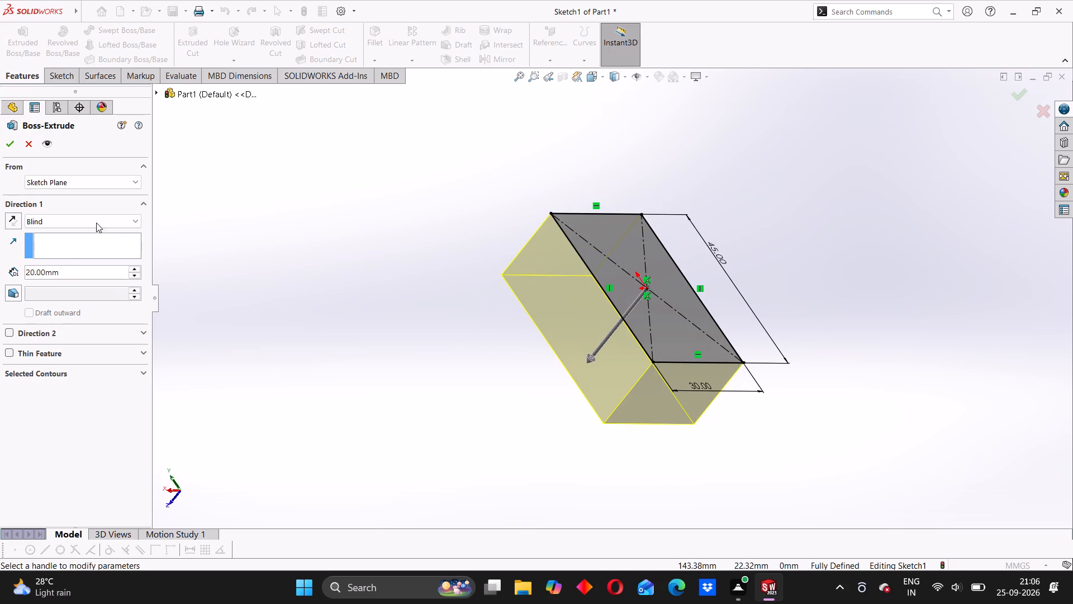
pyautogui.click(6, 150)
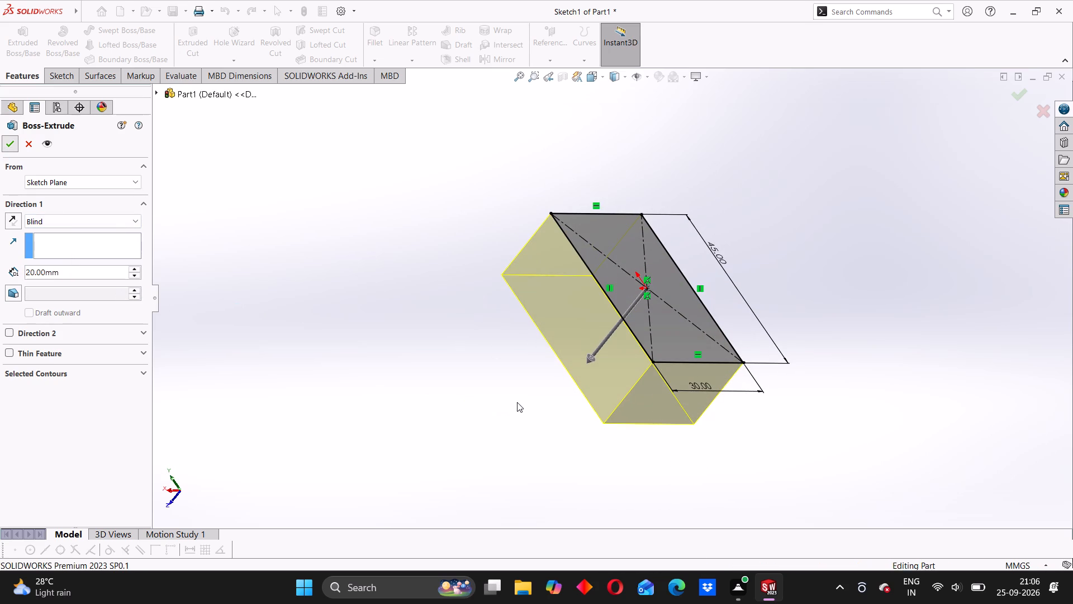
pyautogui.scroll(-2, 587, 304)
pyautogui.scroll(2, 588, 304)
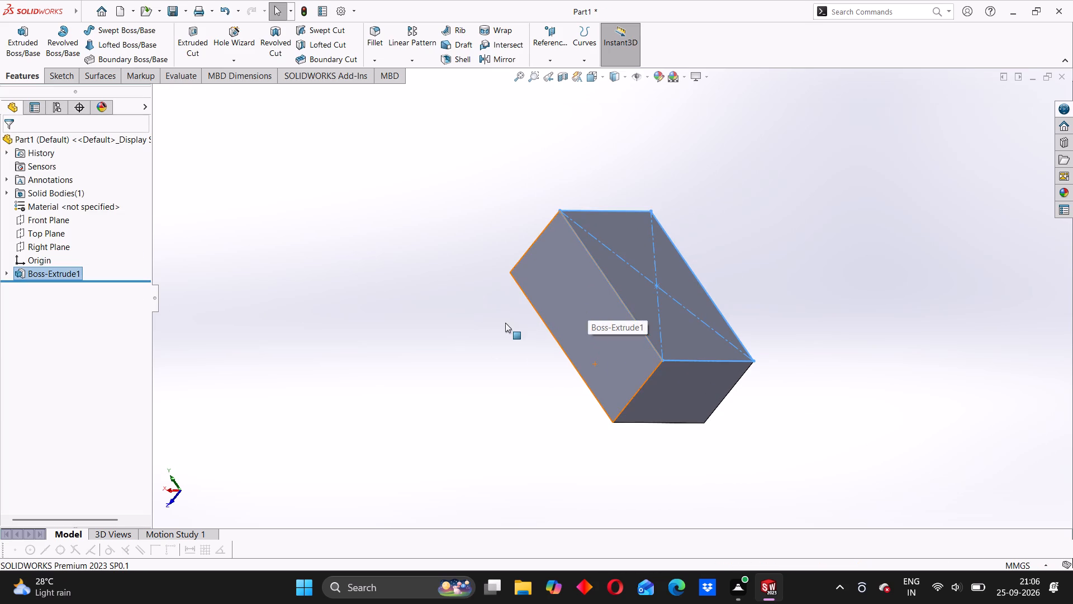
pyautogui.click(505, 323)
# Start a sketch on the block's 30 by 45 mm back face.
pyautogui.moveTo(908, 284); pyautogui.dragTo(829, 208, button='middle')
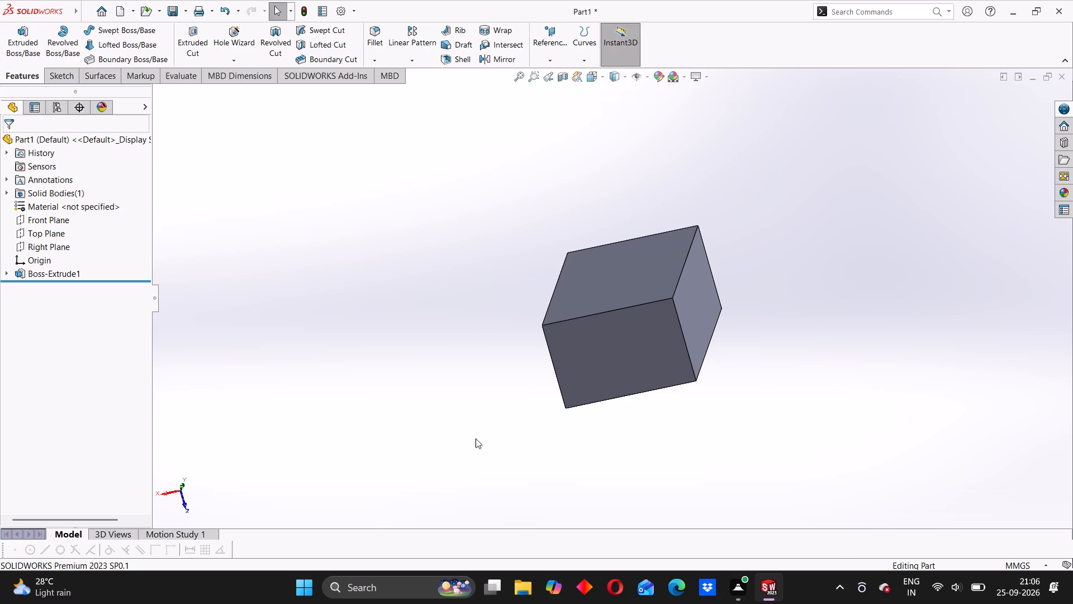
pyautogui.scroll(-2, 653, 347)
pyautogui.scroll(-1, 608, 342)
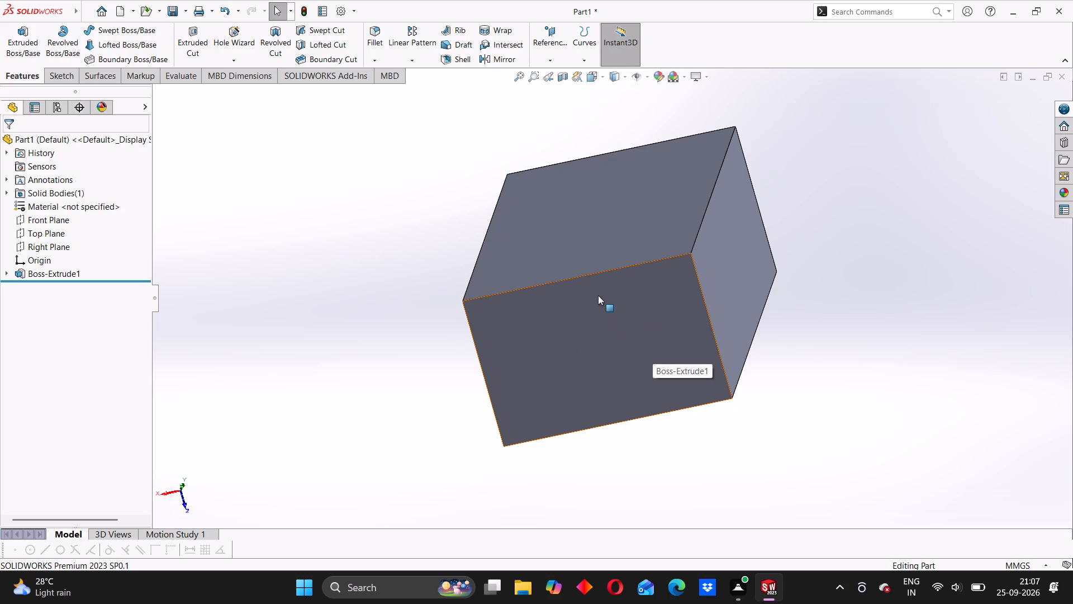
pyautogui.scroll(-2, 598, 295)
pyautogui.scroll(3, 598, 295)
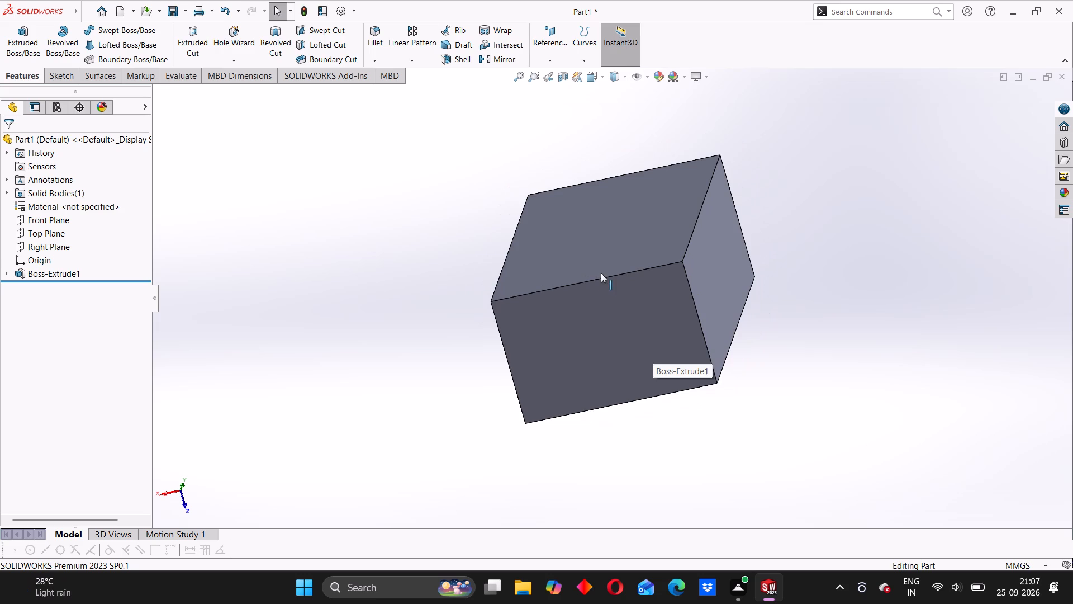
pyautogui.scroll(3, 610, 308)
pyautogui.moveTo(597, 328); pyautogui.dragTo(607, 373, button='middle')
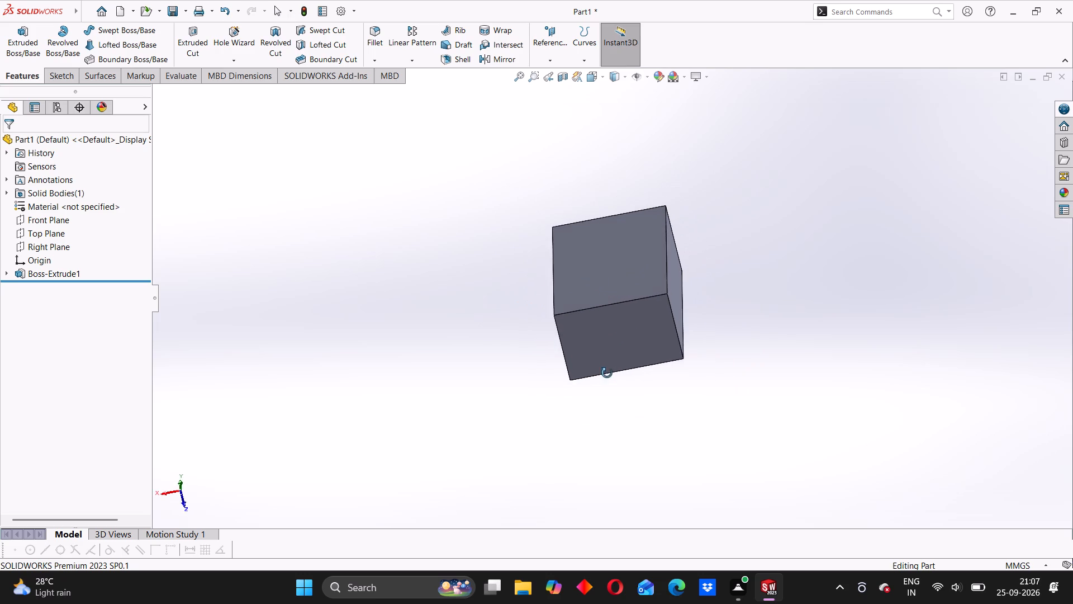
pyautogui.moveTo(607, 373); pyautogui.dragTo(613, 440, button='middle')
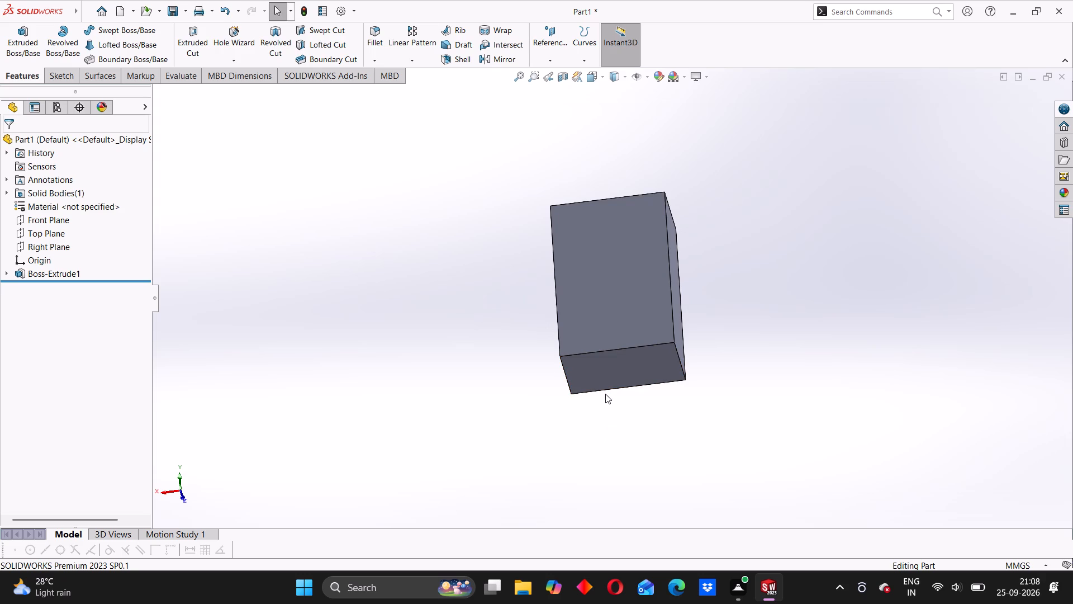
pyautogui.click(614, 277)
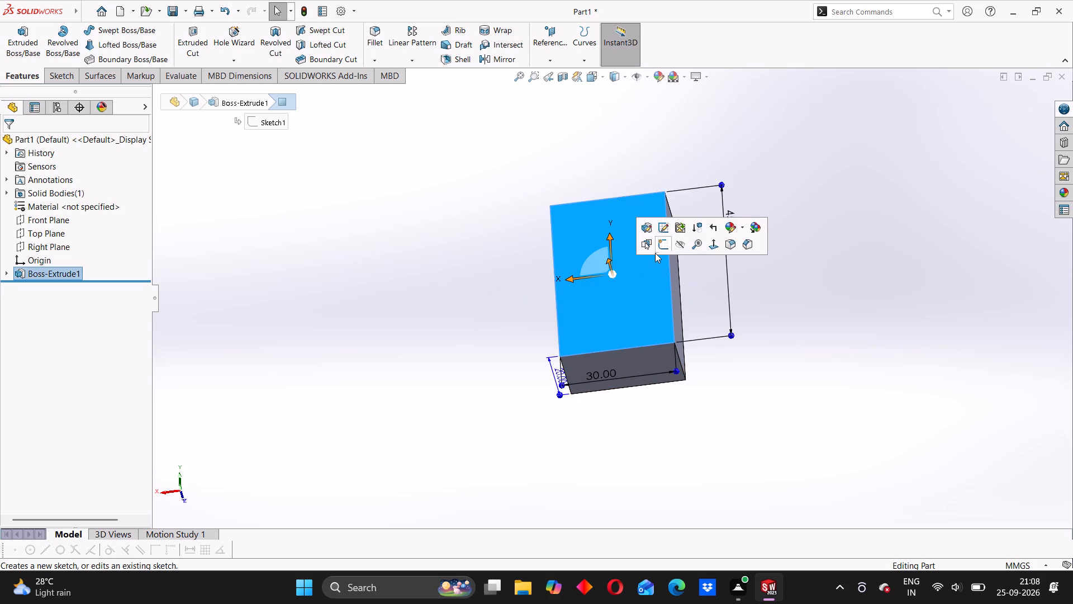
pyautogui.click(658, 248)
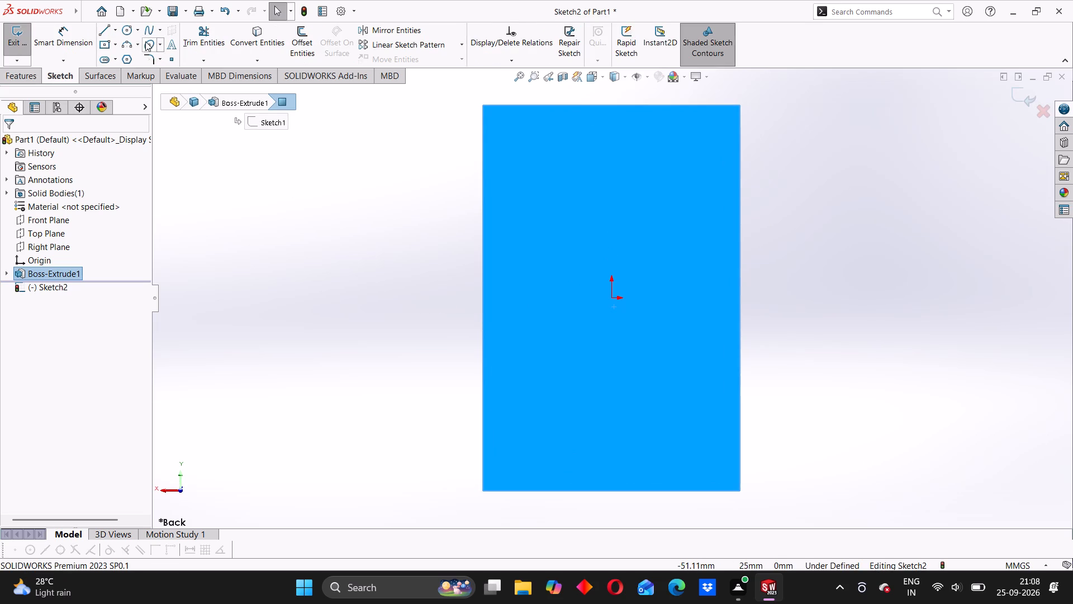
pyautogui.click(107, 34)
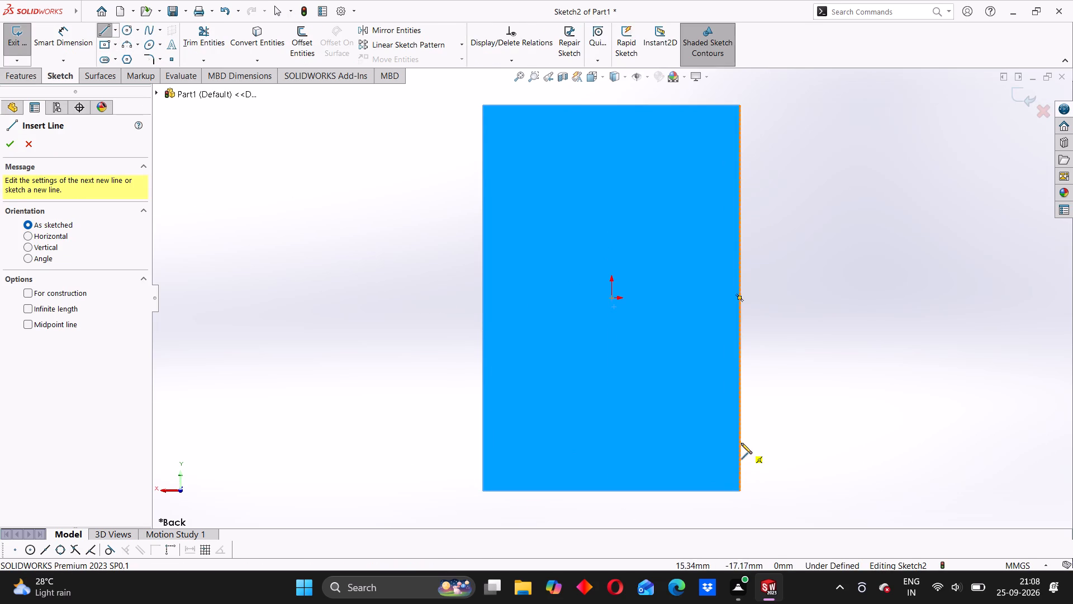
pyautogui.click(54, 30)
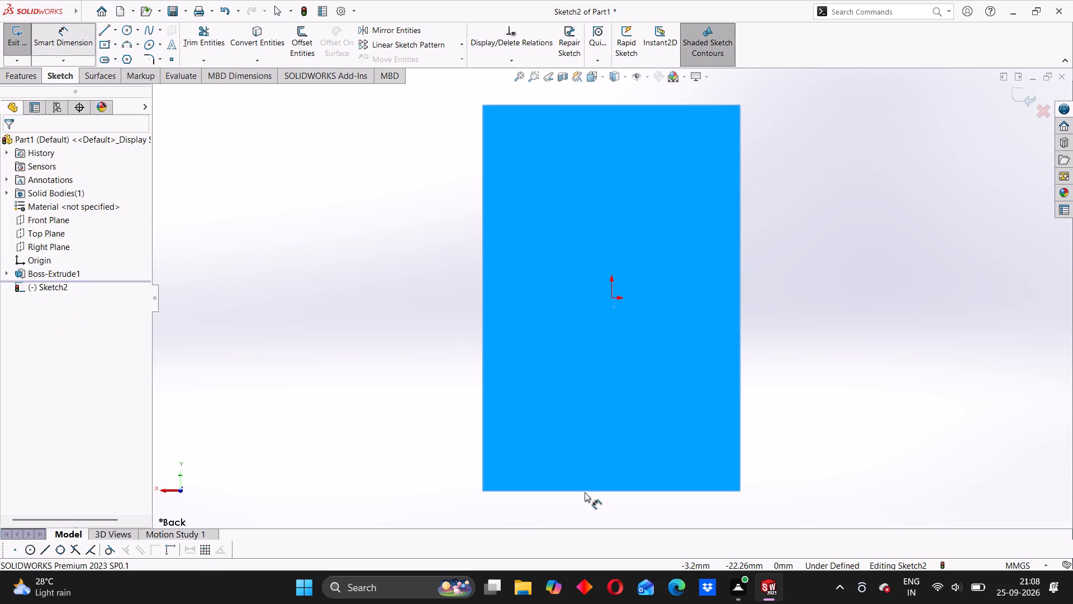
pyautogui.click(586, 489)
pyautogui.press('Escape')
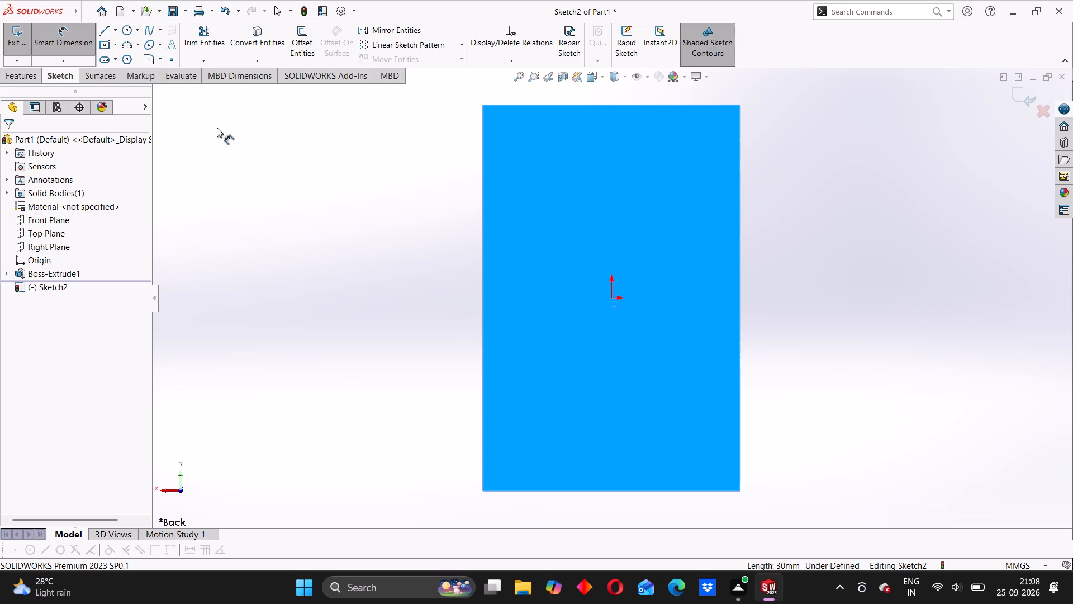
# Sketch a circle centred on the origin on the back face and dimension its diameter to 20 mm.
pyautogui.click(124, 28)
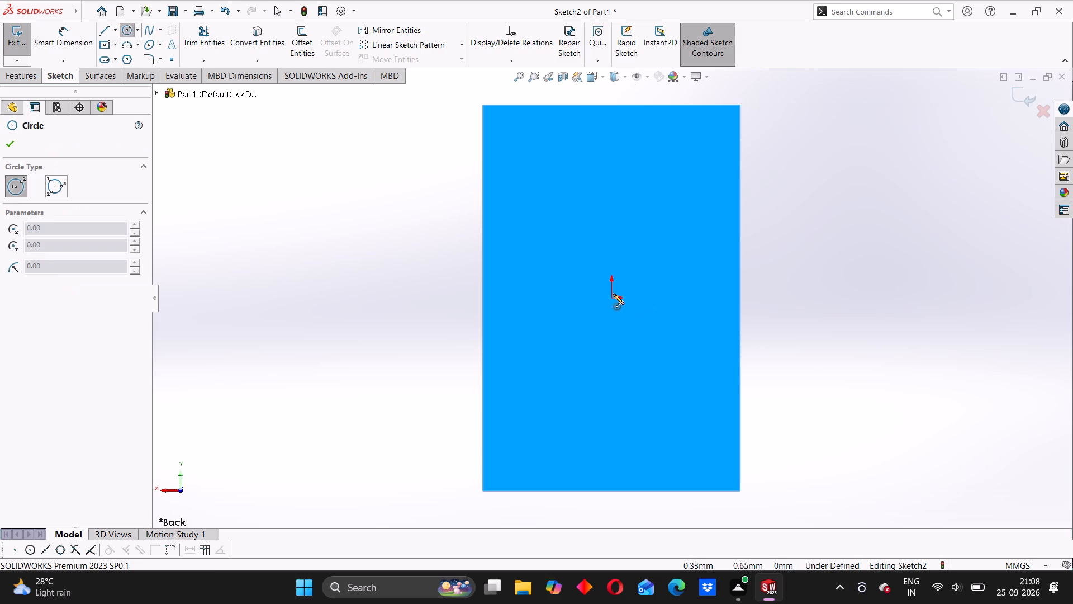
pyautogui.click(610, 297)
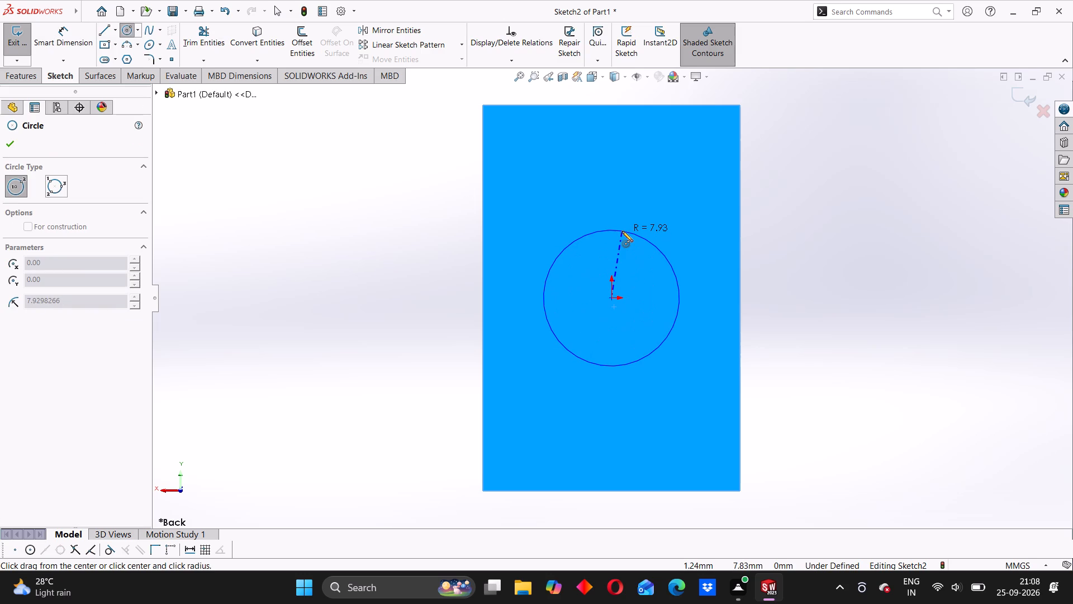
pyautogui.click(622, 231)
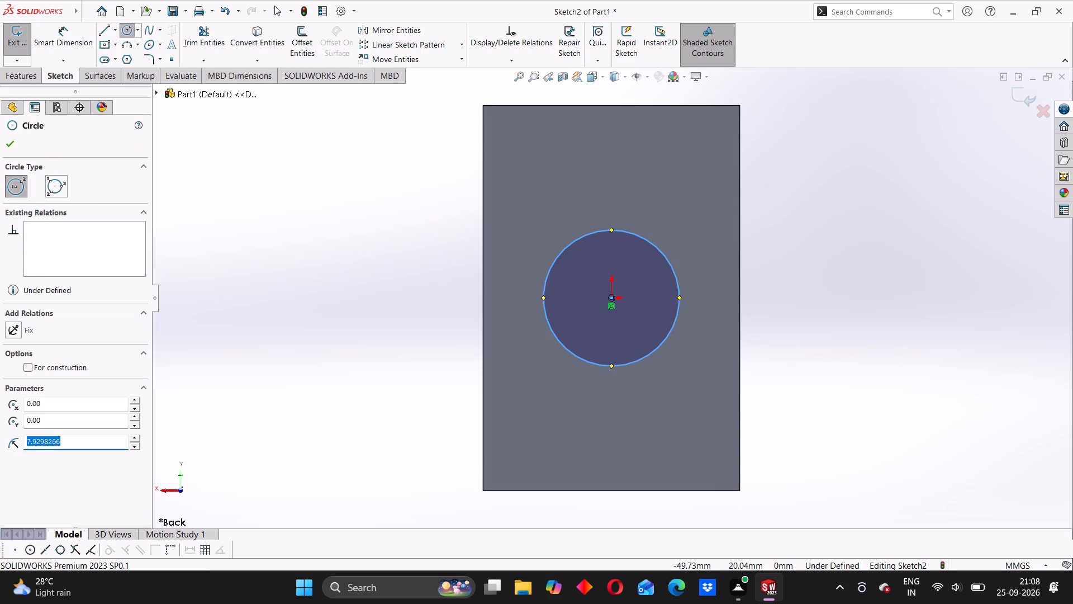
pyautogui.click(58, 41)
pyautogui.click(567, 250)
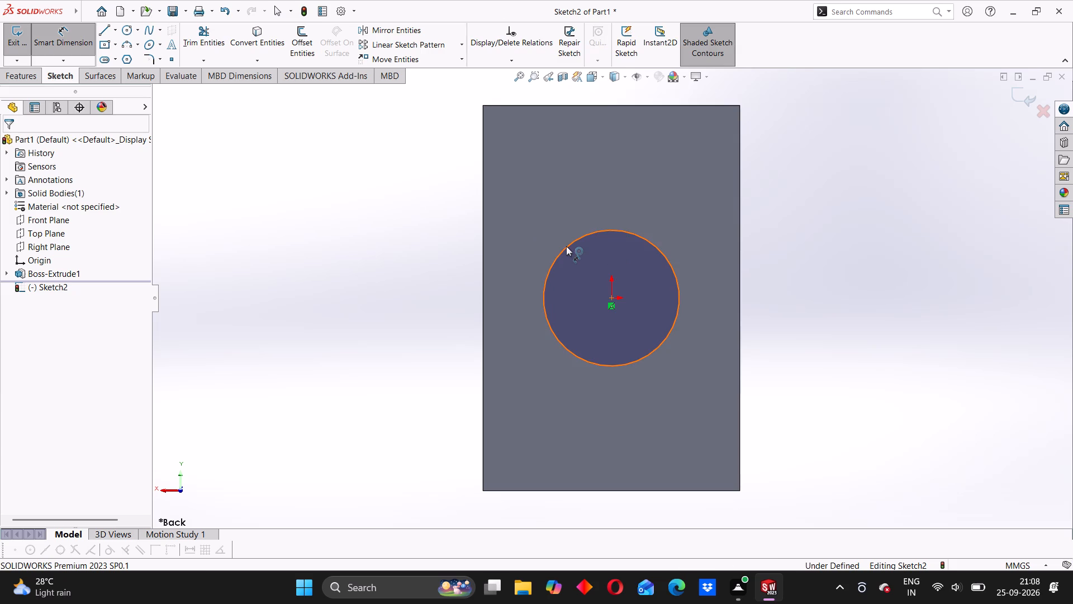
pyautogui.click(439, 267)
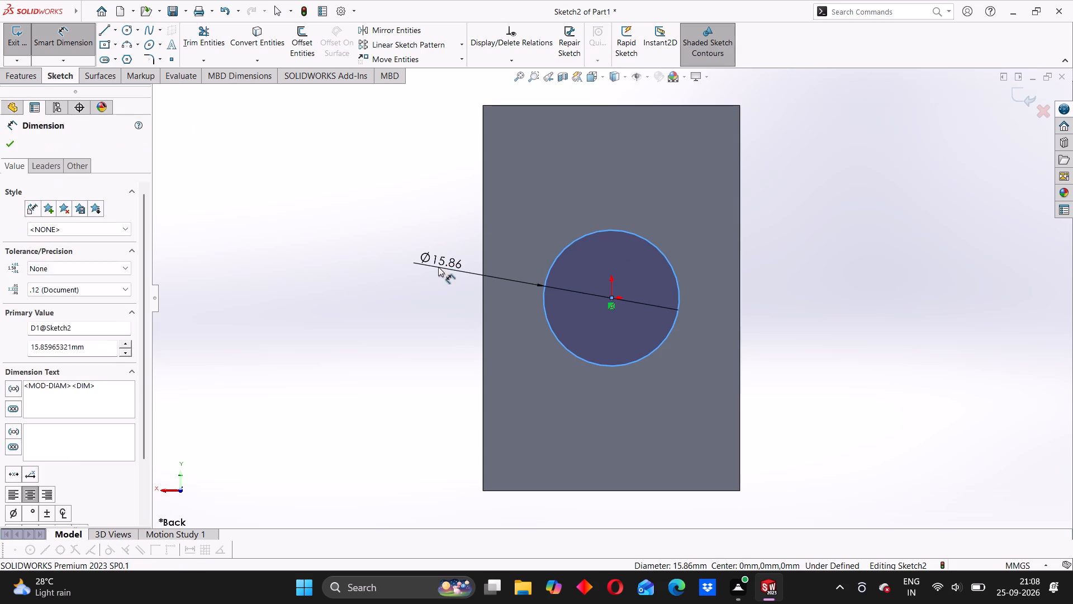
pyautogui.write('20')
pyautogui.press('Return')
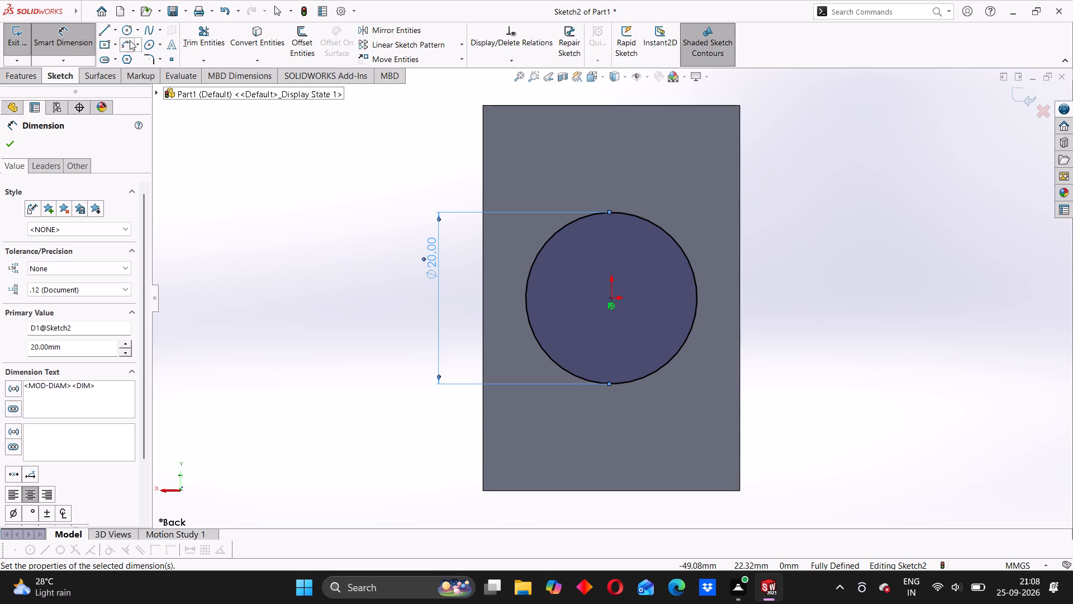
# Sketch a vertical line about 22.5 mm long from the circle's left quadrant point down to the block's bottom edge.
pyautogui.click(105, 32)
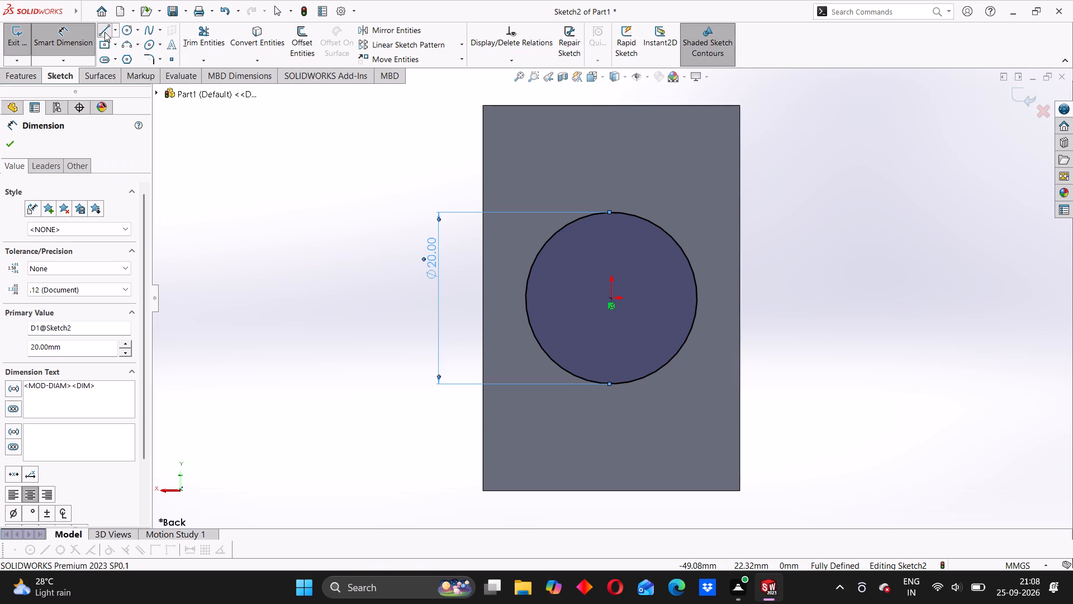
pyautogui.click(525, 298)
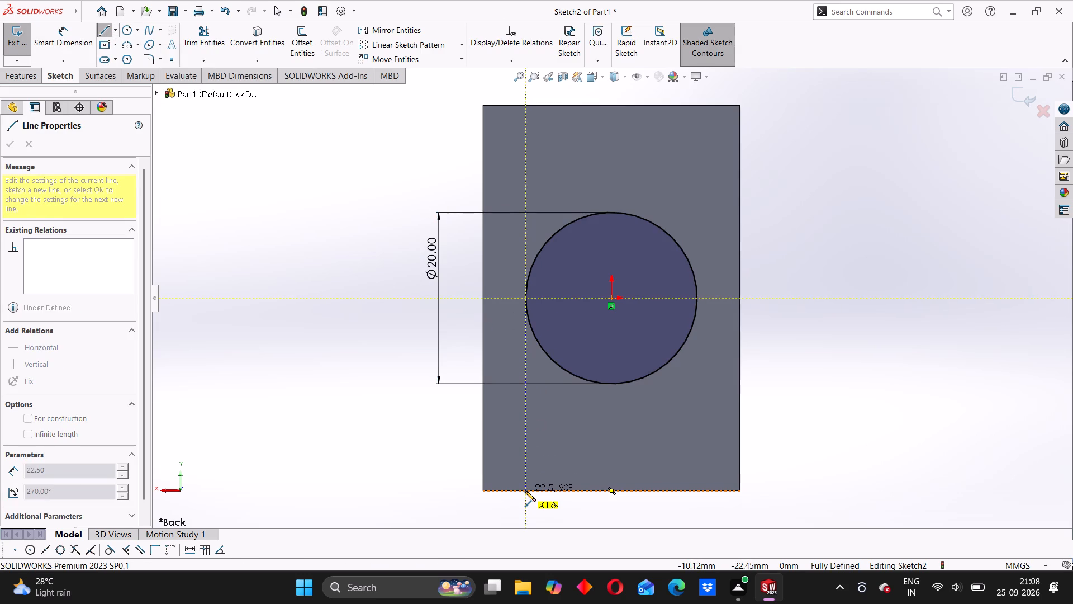
pyautogui.click(525, 490)
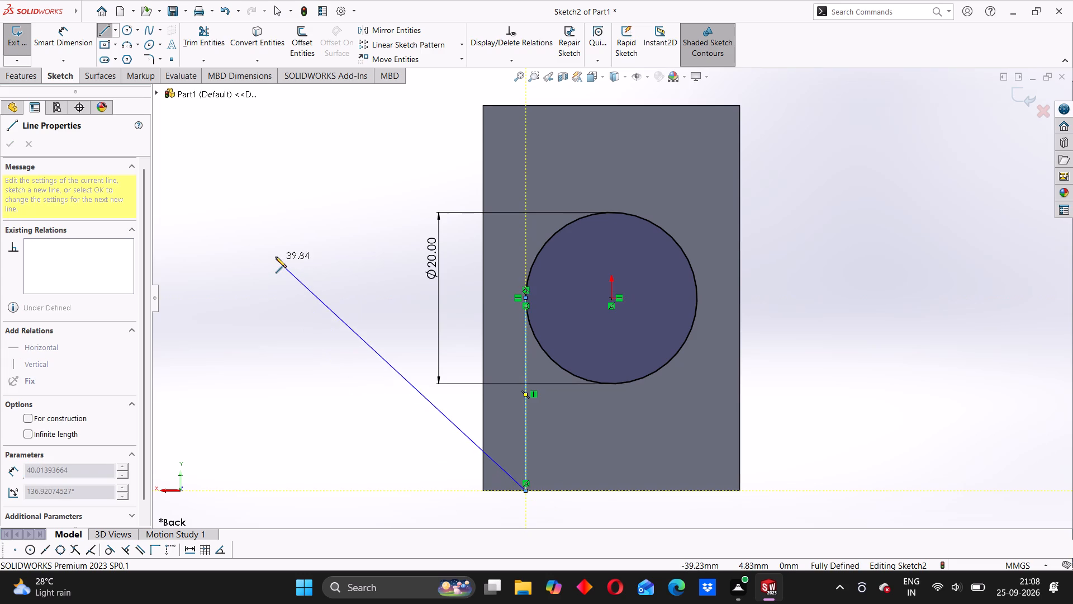
pyautogui.rightClick(276, 257)
pyautogui.click(295, 268)
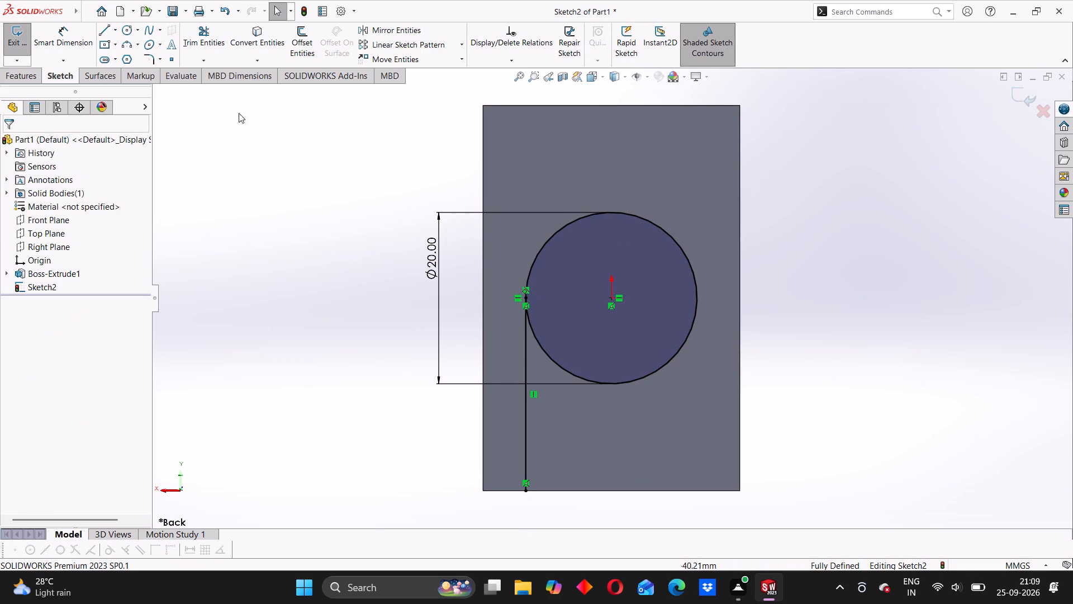
# Sketch a 20 mm line along the bottom edge and a vertical line up to the circle's right quadrant point.
pyautogui.click(110, 28)
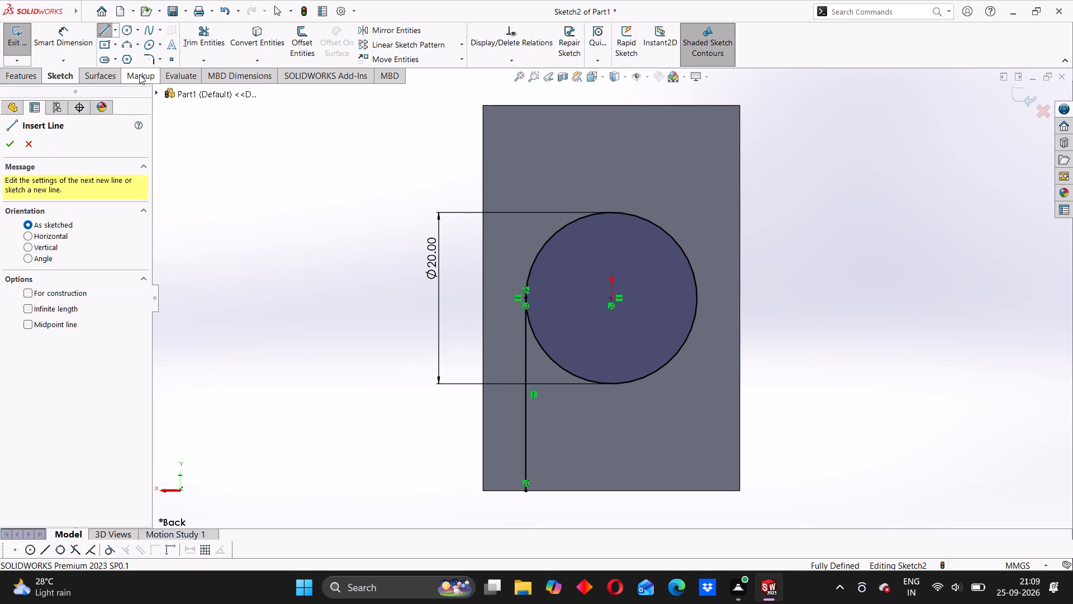
pyautogui.click(526, 492)
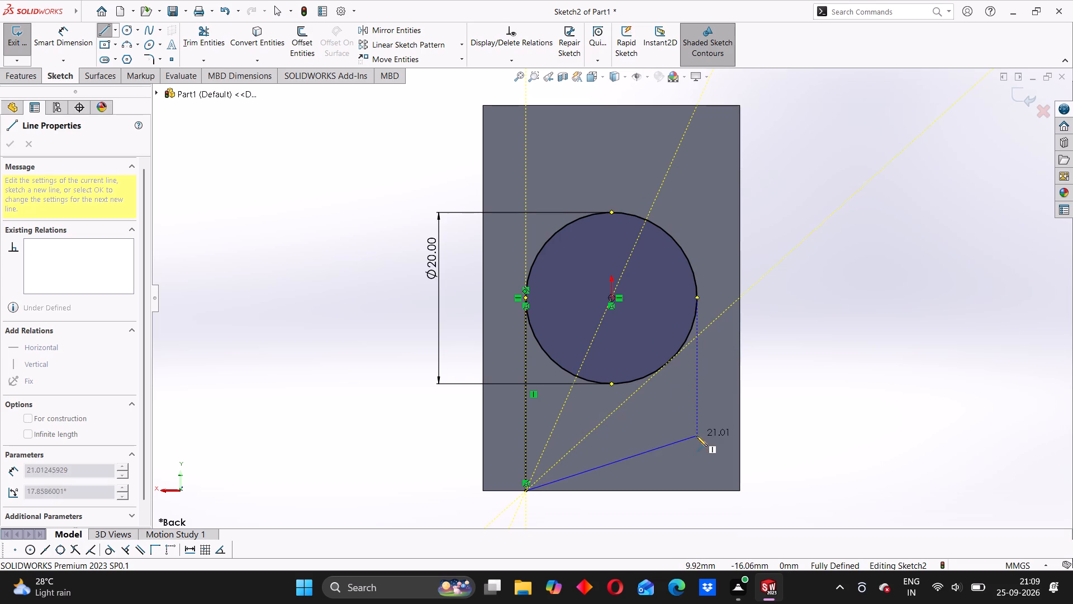
pyautogui.click(696, 490)
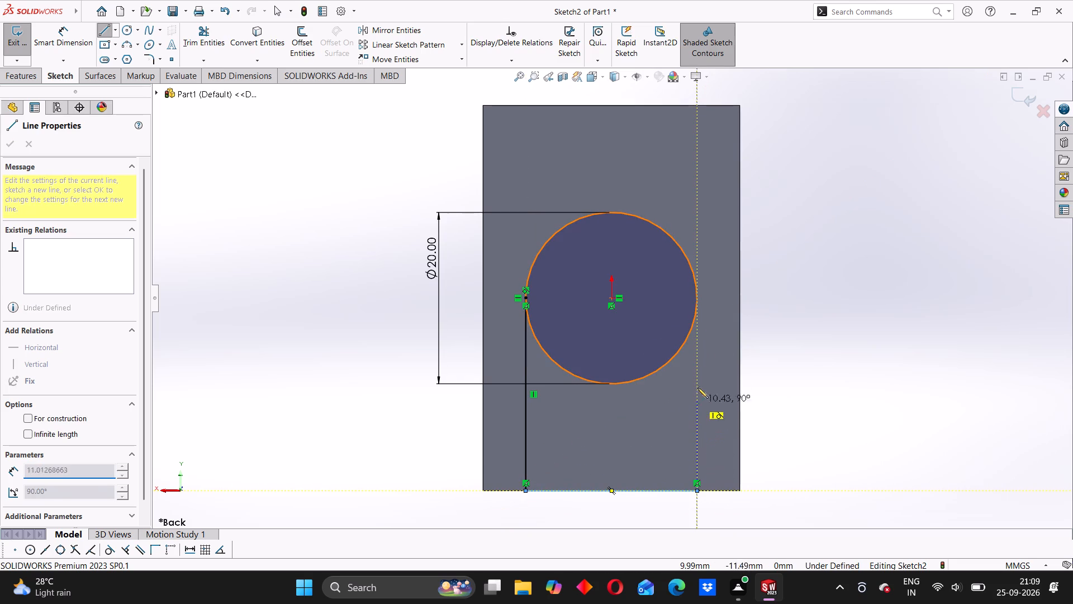
pyautogui.click(699, 301)
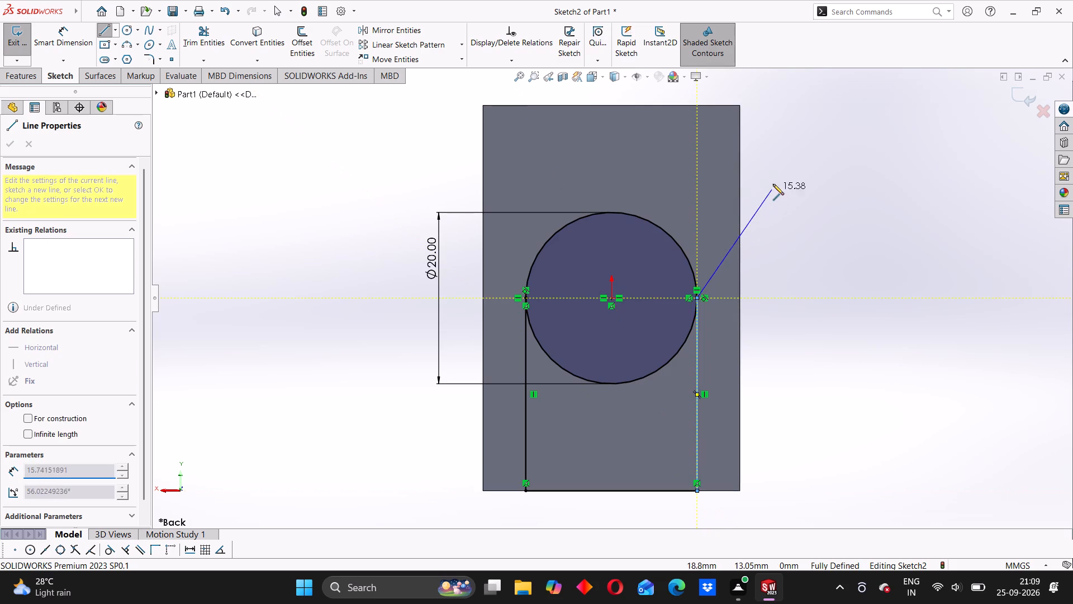
pyautogui.rightClick(773, 184)
pyautogui.click(784, 194)
# Apply a tangent relation between the right vertical line and the circle.
pyautogui.scroll(-1, 675, 332)
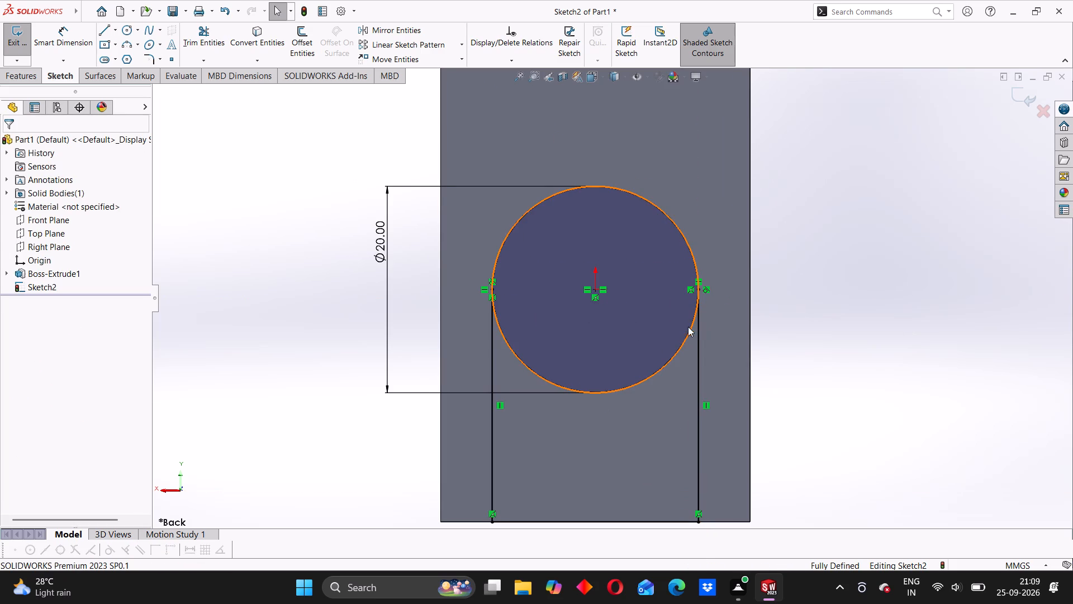
pyautogui.click(693, 325)
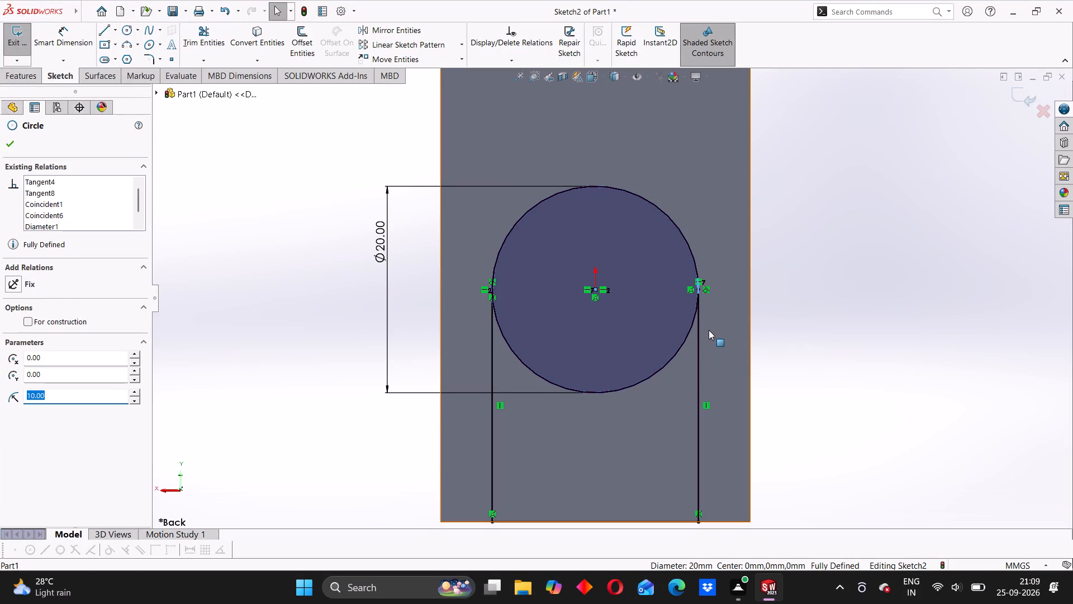
pyautogui.press('Escape')
pyautogui.scroll(-4, 693, 299)
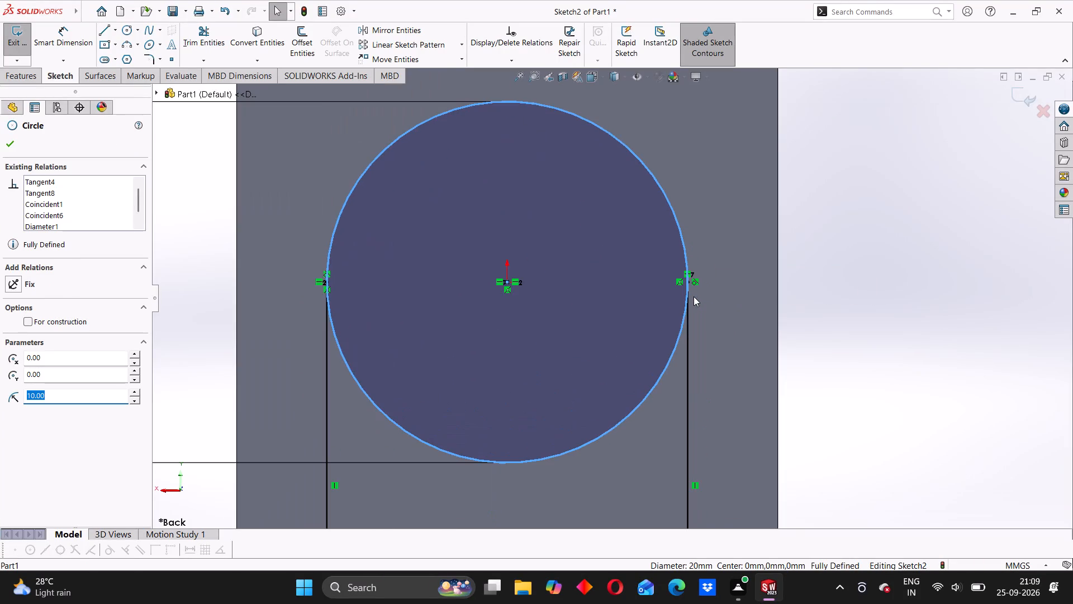
pyautogui.scroll(5, 694, 299)
pyautogui.press('Escape')
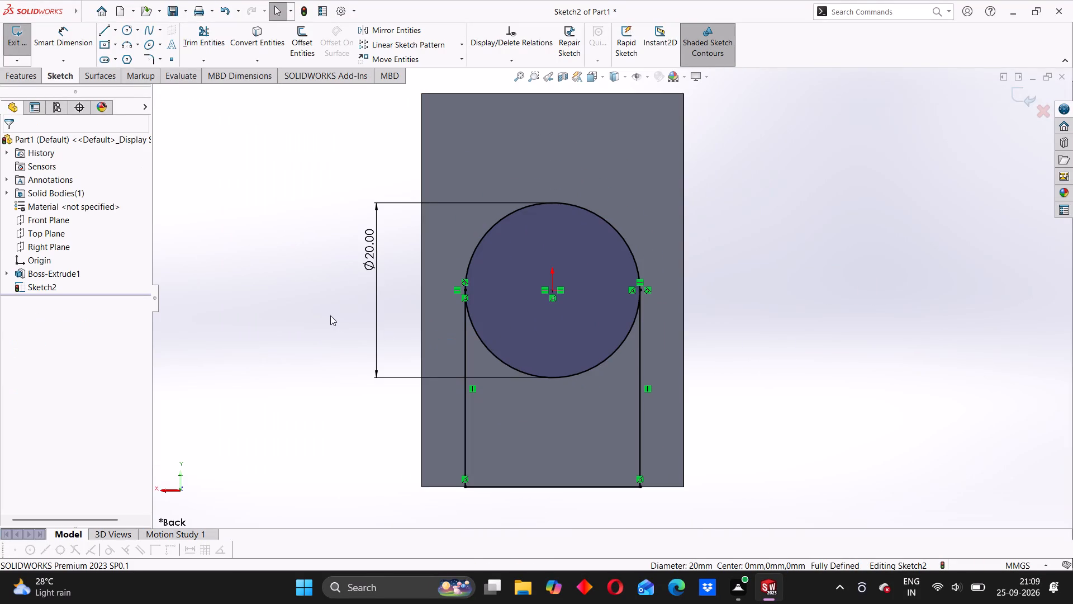
pyautogui.click(642, 319)
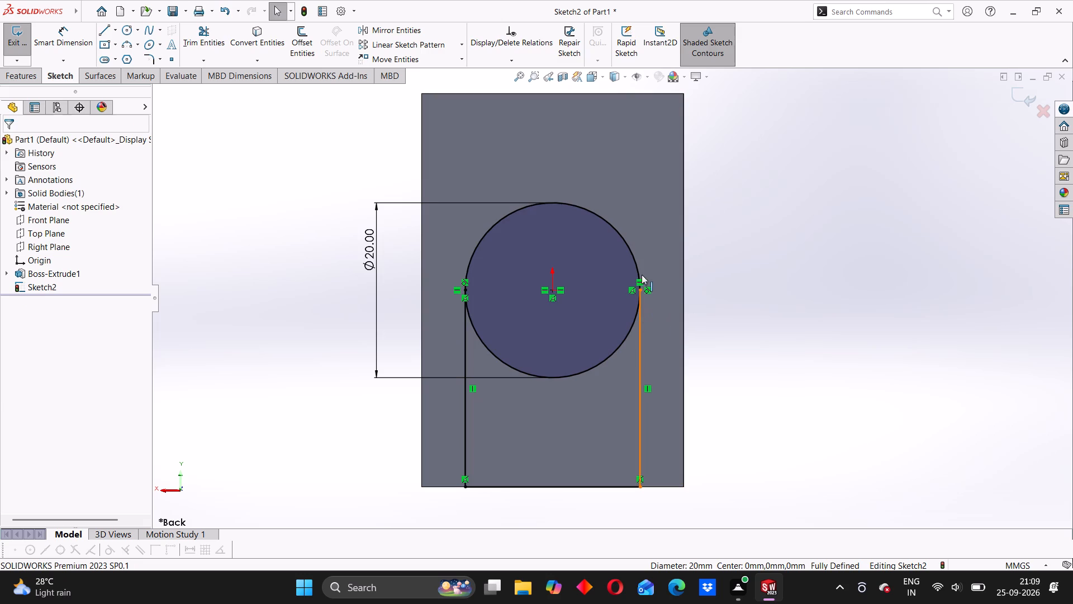
pyautogui.keyDown('ctrl'); pyautogui.click(631, 254); pyautogui.keyUp('ctrl')
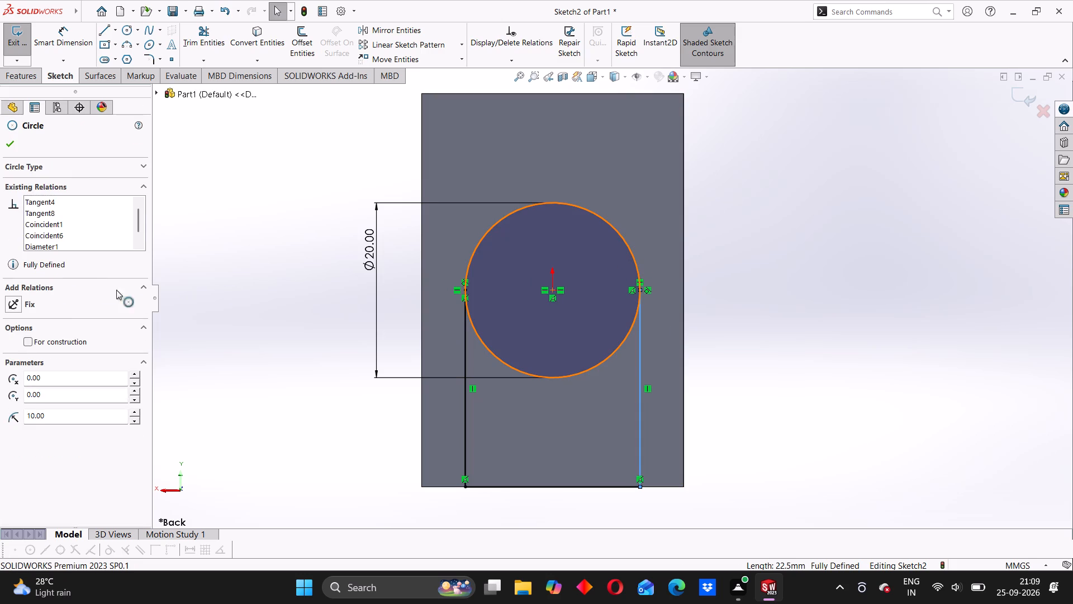
pyautogui.click(15, 337)
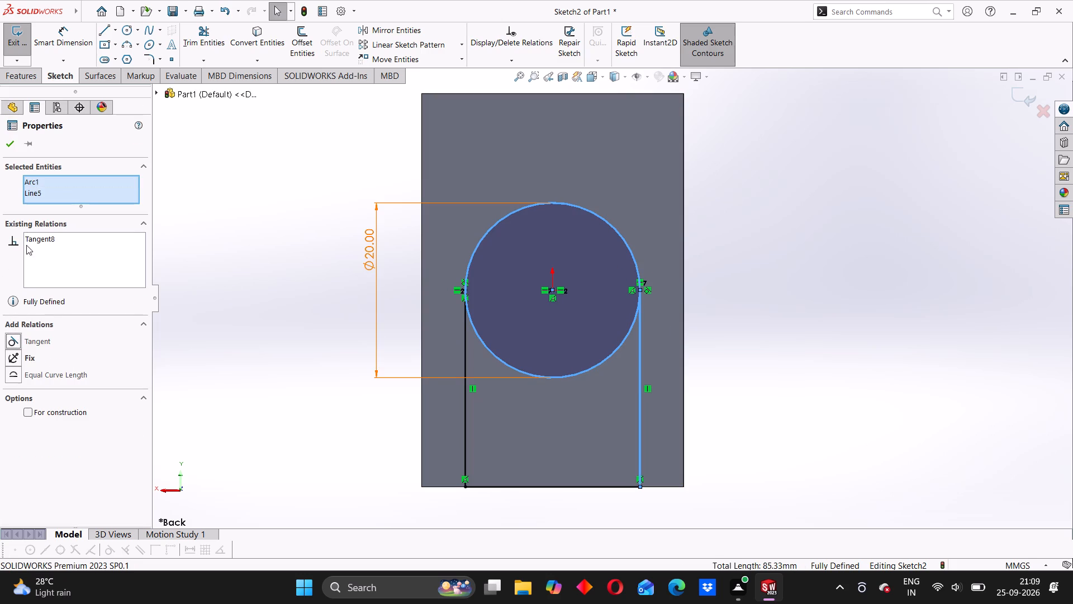
pyautogui.click(4, 141)
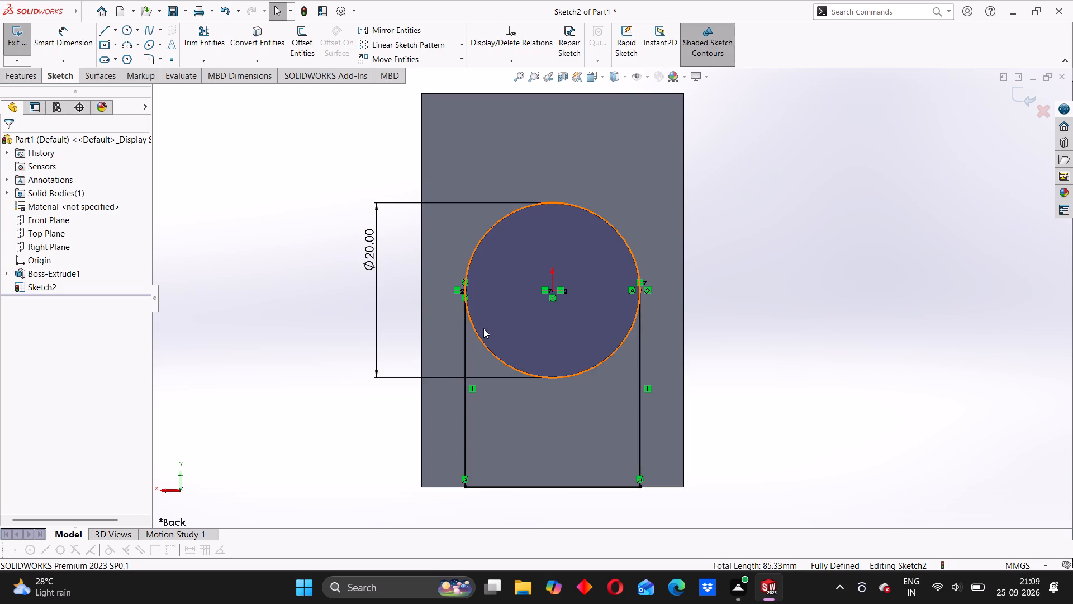
# Apply a tangent relation between the left vertical line and the circle.
pyautogui.click(466, 342)
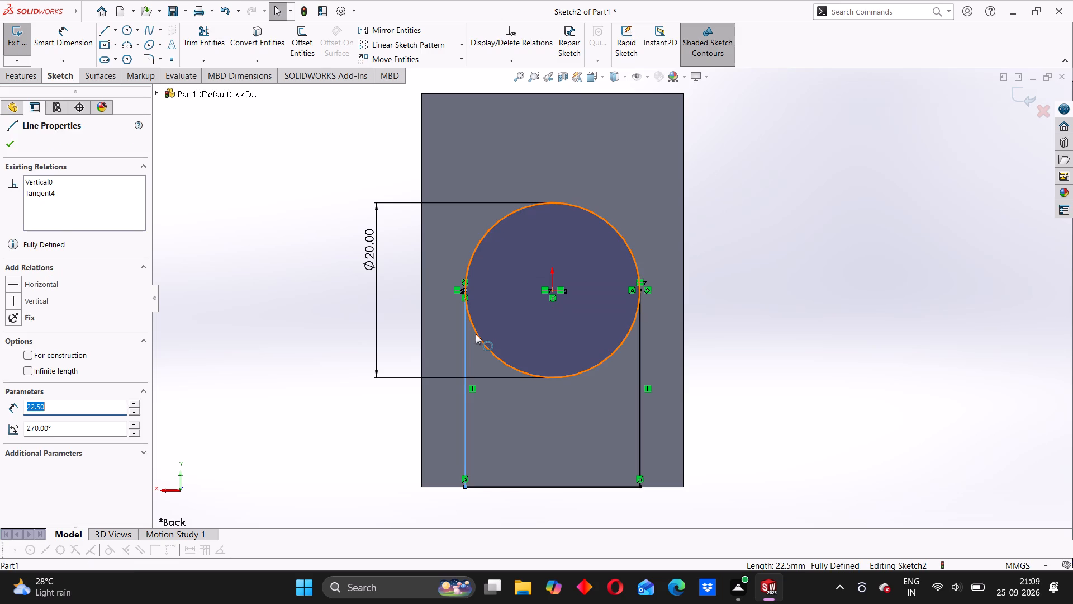
pyautogui.keyDown('ctrl'); pyautogui.click(476, 332); pyautogui.keyUp('ctrl')
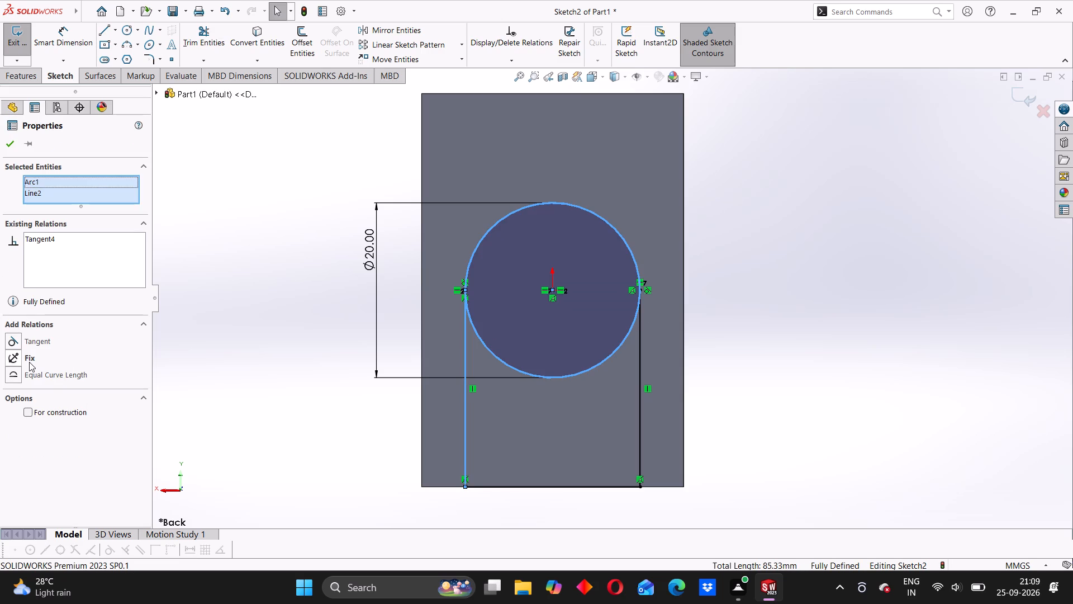
pyautogui.click(10, 343)
pyautogui.click(9, 145)
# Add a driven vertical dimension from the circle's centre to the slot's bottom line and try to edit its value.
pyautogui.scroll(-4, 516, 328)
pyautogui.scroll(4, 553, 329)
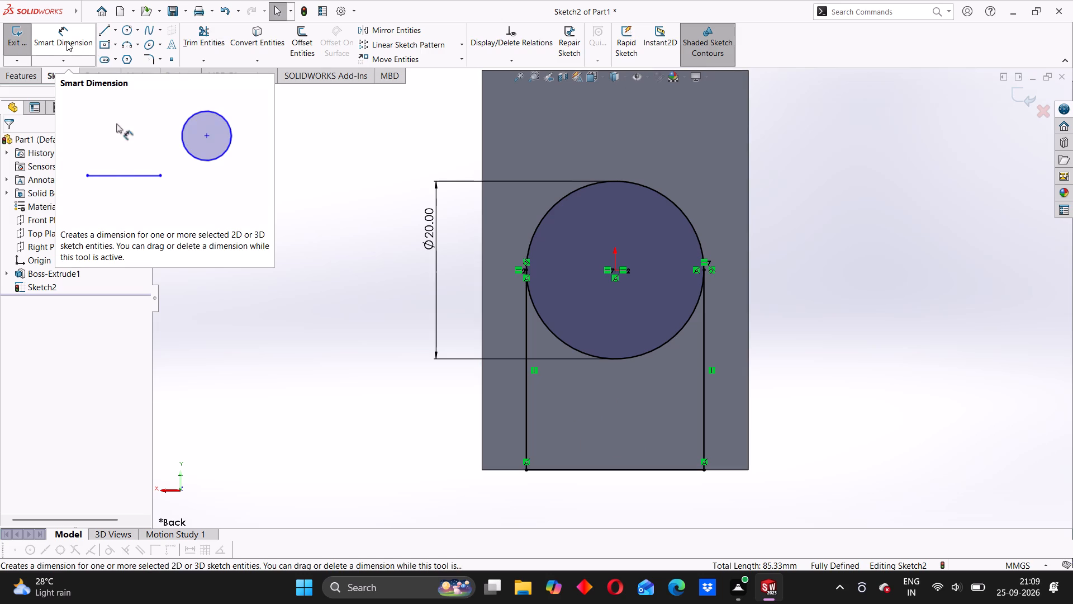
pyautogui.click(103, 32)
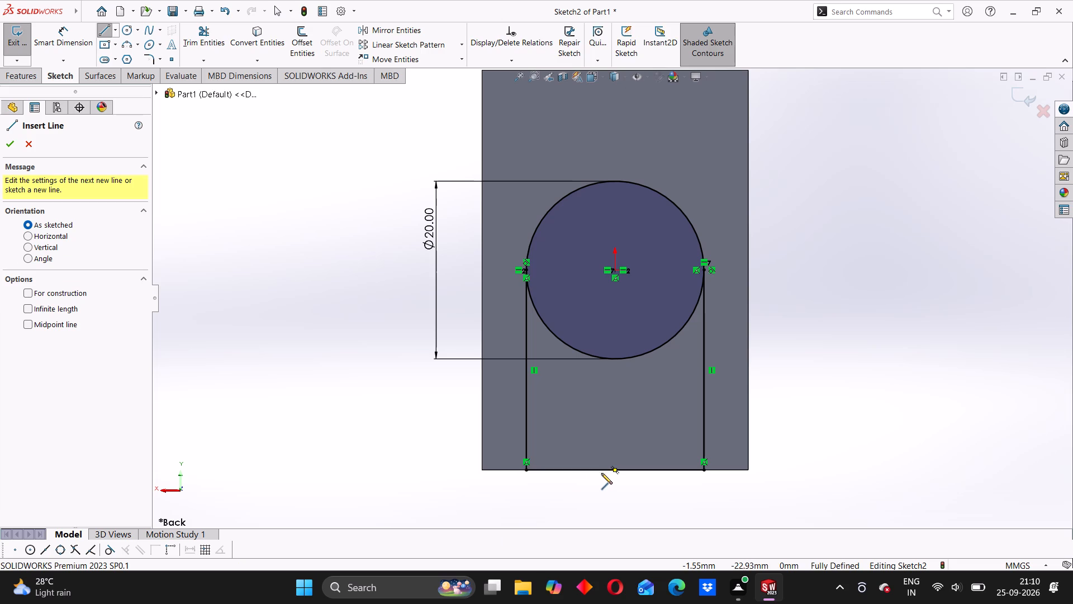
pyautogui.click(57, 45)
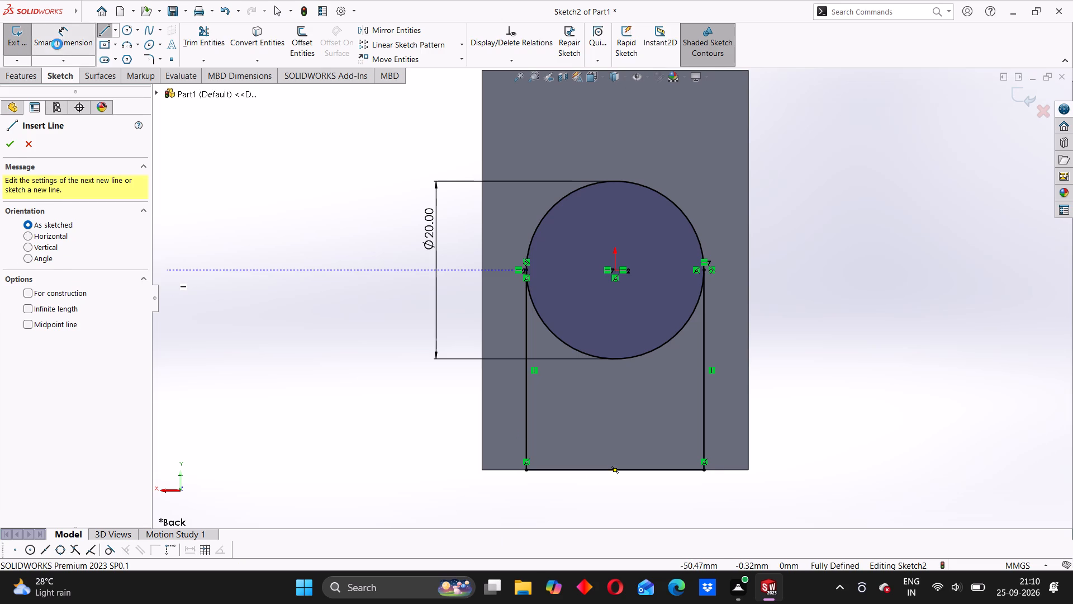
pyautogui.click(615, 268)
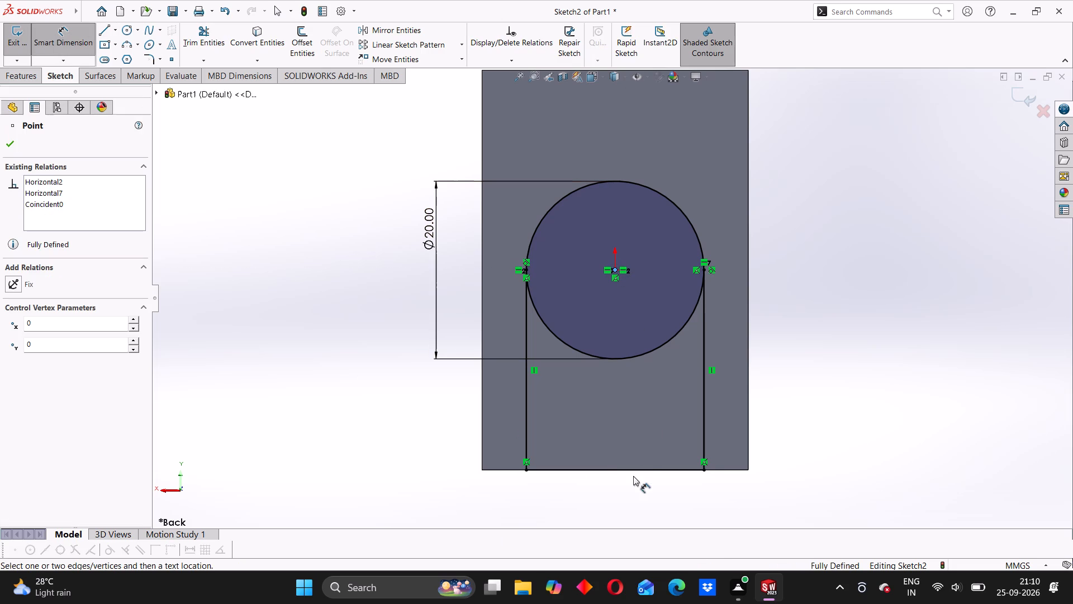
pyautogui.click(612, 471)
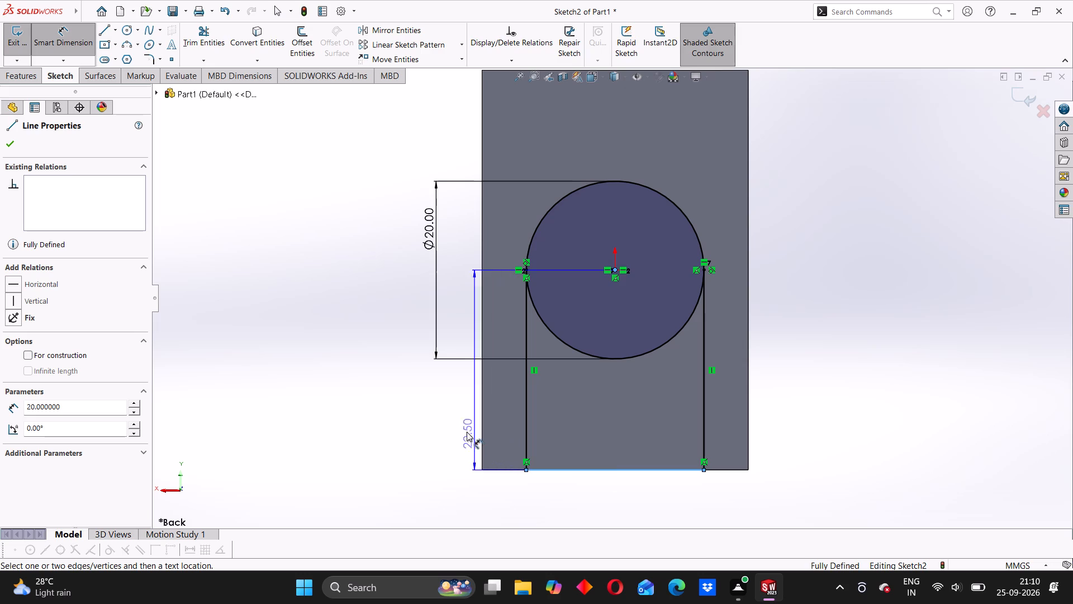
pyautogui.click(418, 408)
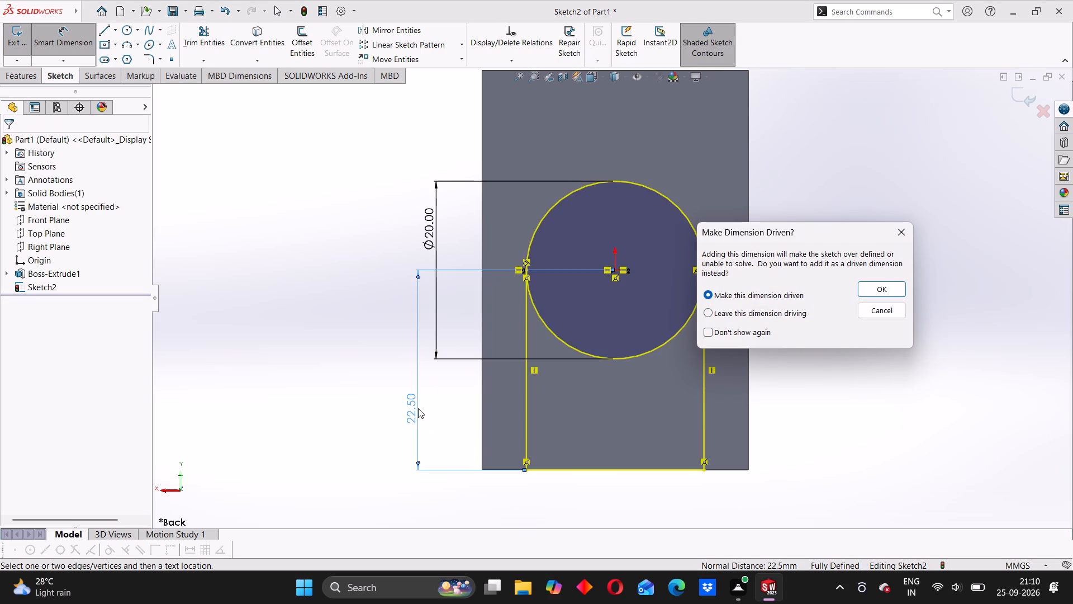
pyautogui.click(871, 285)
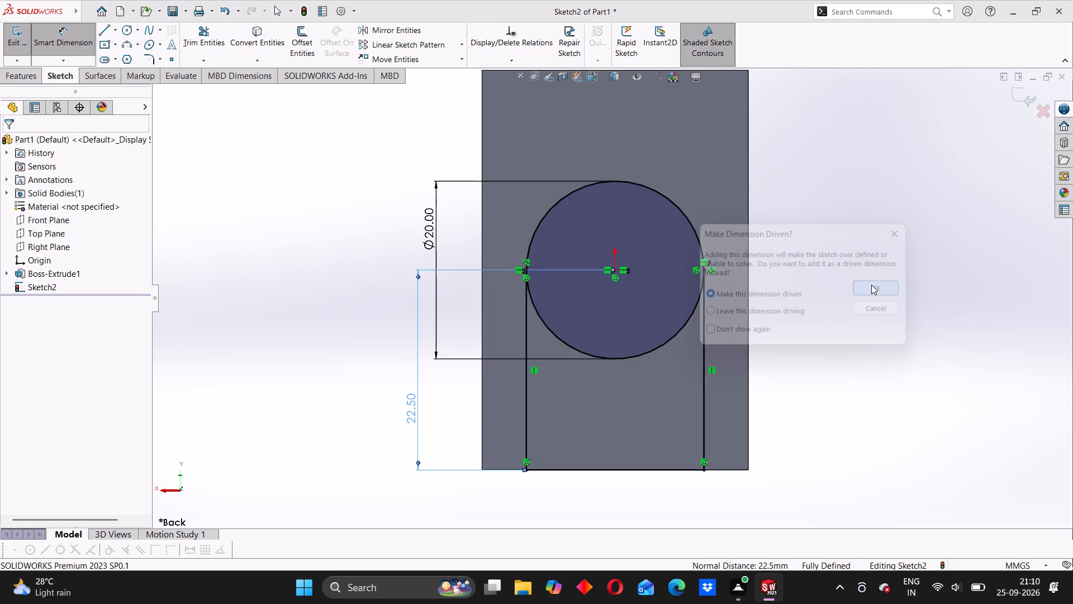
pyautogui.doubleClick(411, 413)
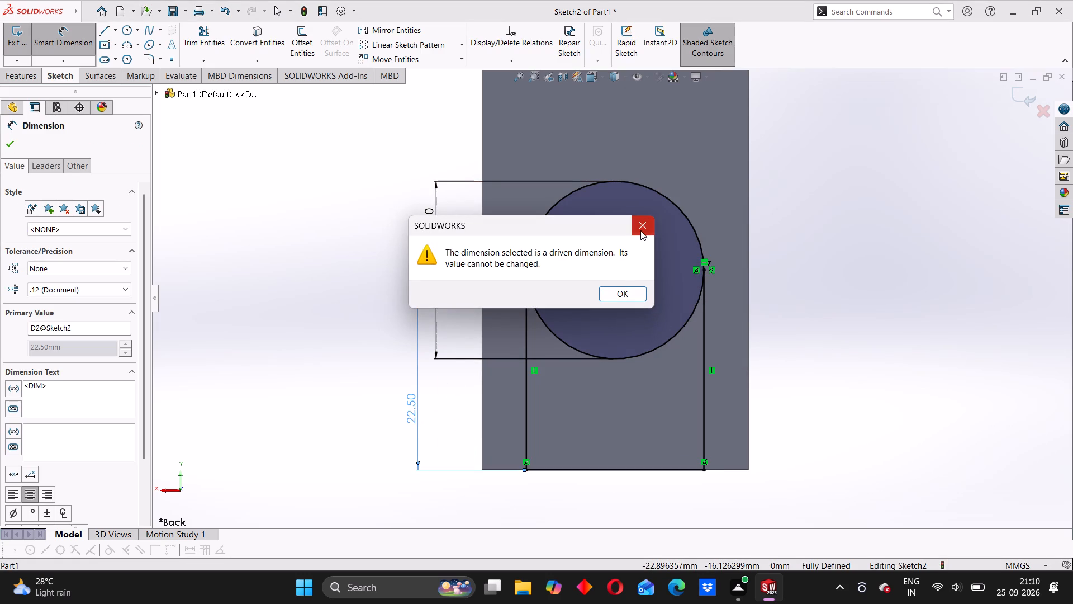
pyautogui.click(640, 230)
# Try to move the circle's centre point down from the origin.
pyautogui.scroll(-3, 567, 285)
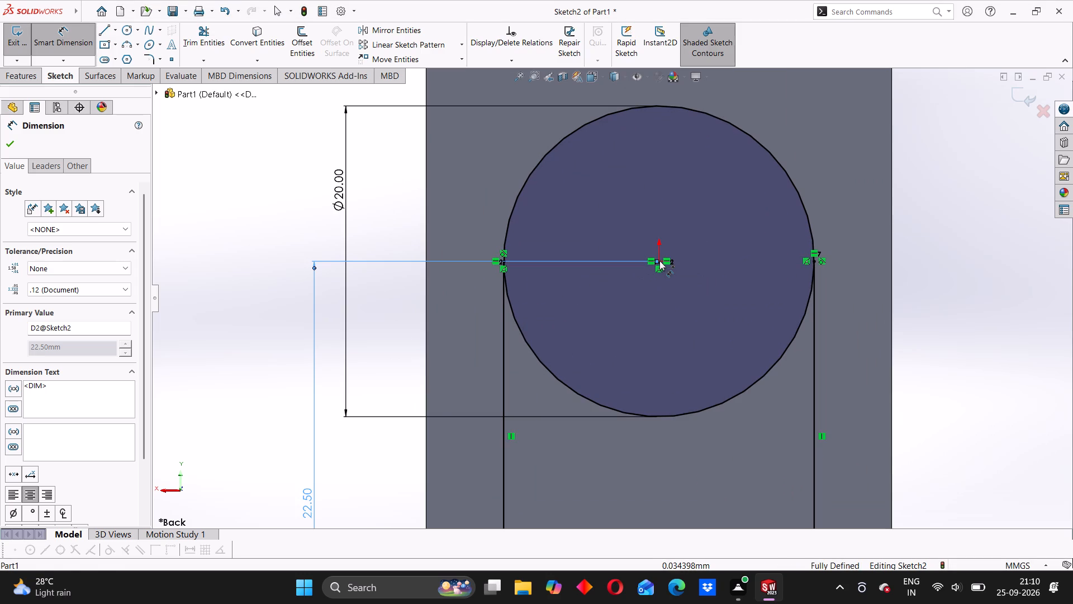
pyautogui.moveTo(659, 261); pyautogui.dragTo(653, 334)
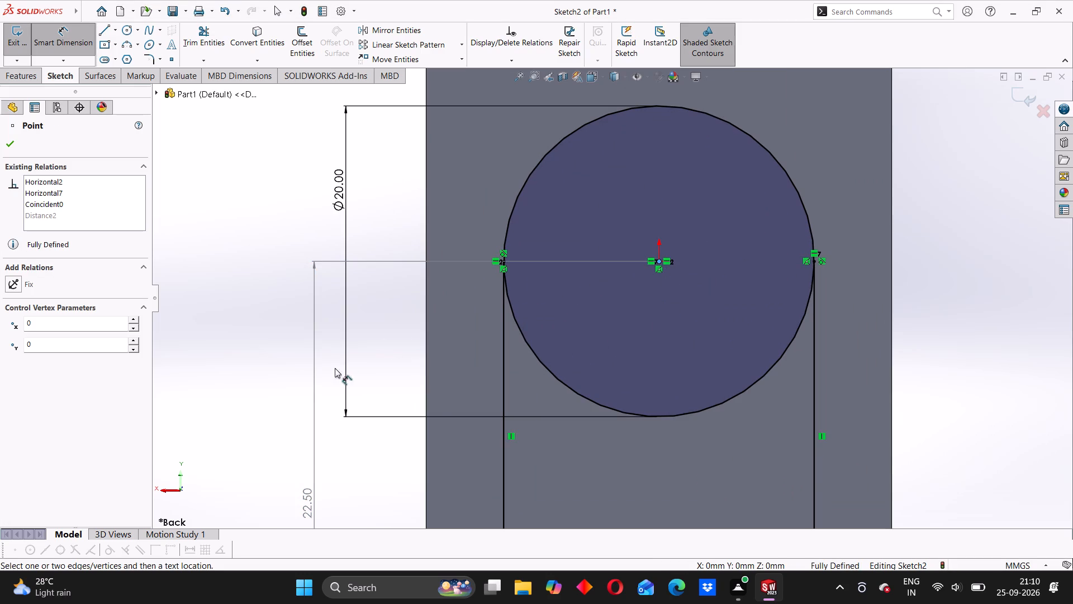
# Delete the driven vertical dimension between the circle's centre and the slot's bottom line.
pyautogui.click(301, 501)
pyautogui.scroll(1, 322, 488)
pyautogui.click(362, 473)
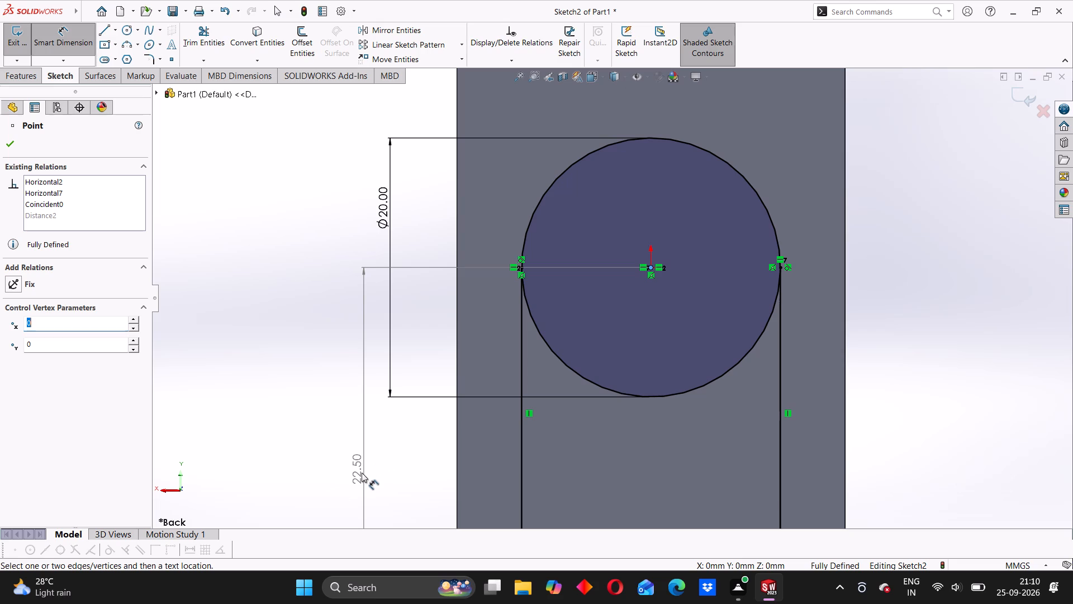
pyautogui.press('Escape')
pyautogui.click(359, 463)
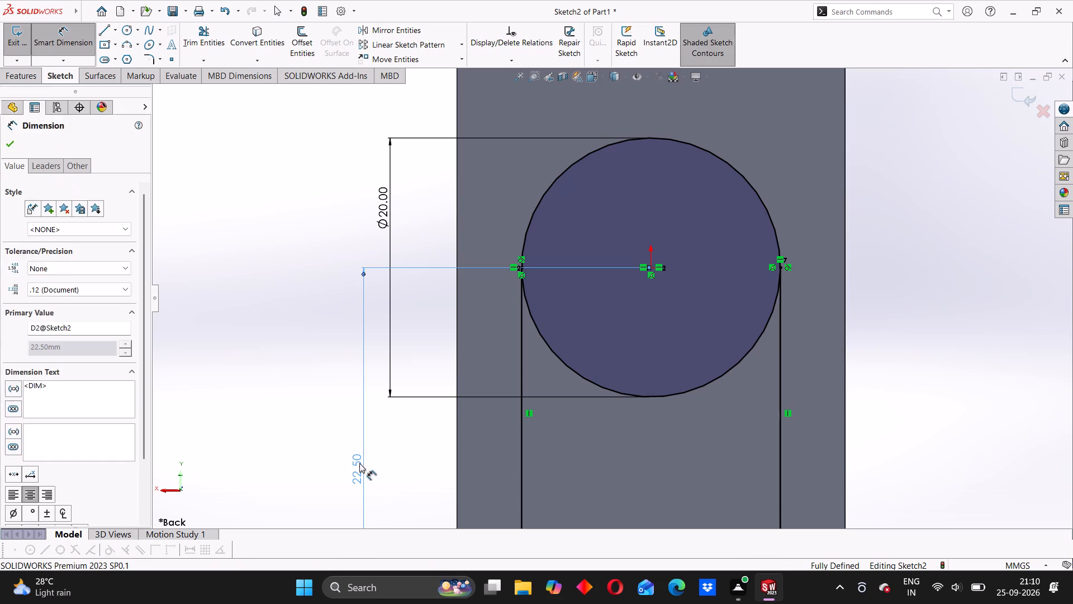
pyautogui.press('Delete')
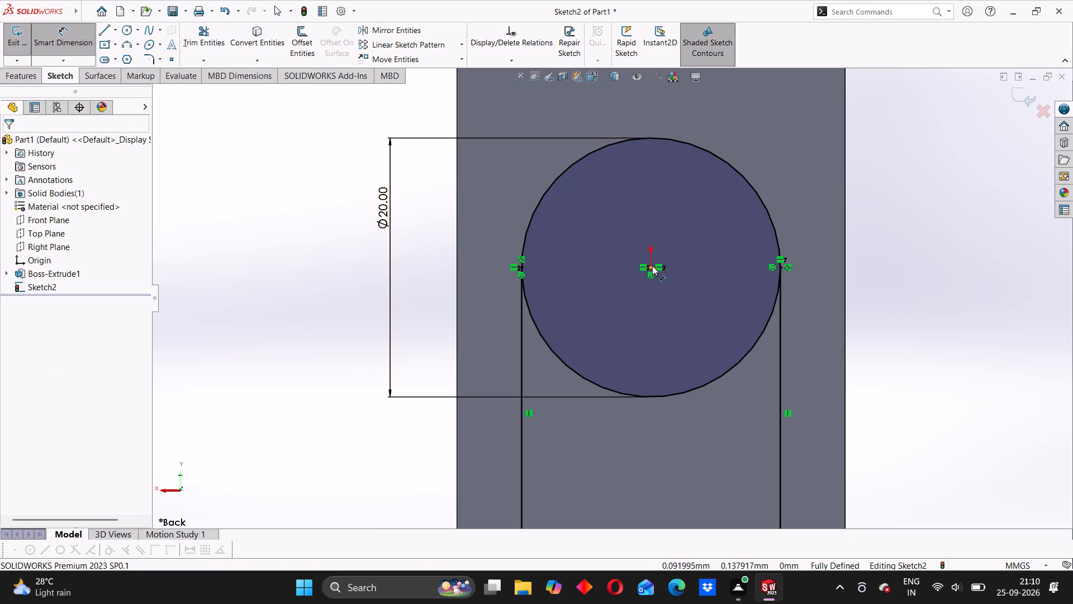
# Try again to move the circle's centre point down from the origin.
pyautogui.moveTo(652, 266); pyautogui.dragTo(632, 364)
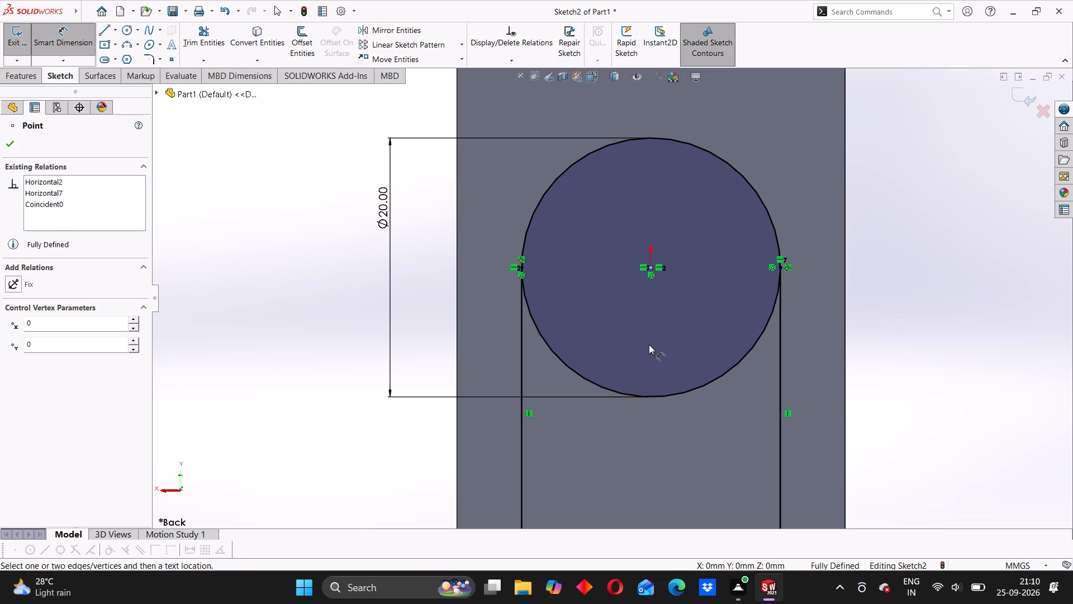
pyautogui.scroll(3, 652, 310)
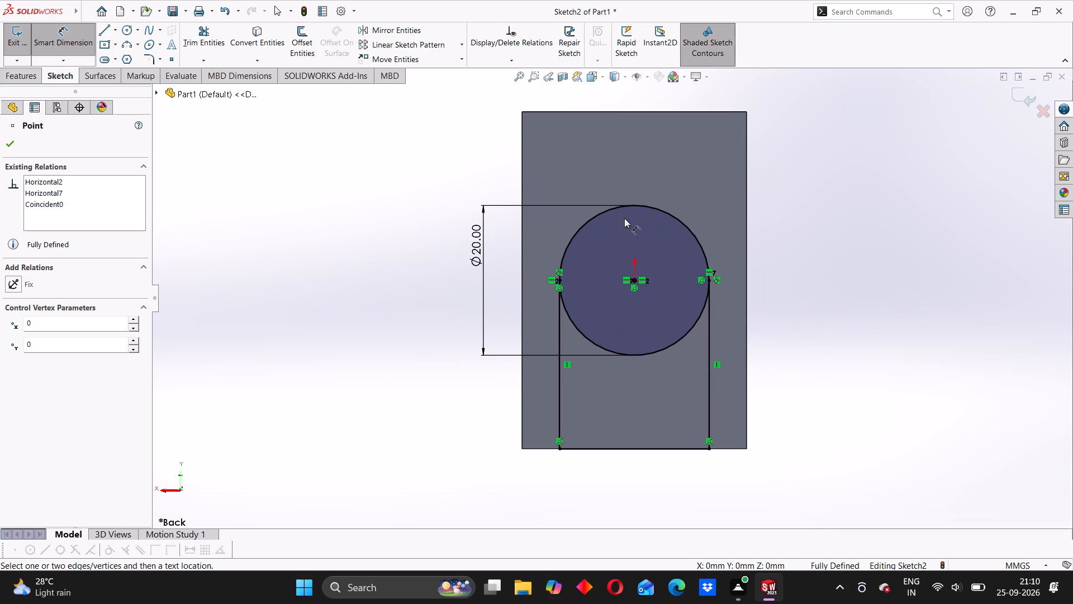
# Delete the 20 mm diameter circle from the slot sketch, together with its dimension and relations.
pyautogui.click(599, 214)
pyautogui.press('Delete')
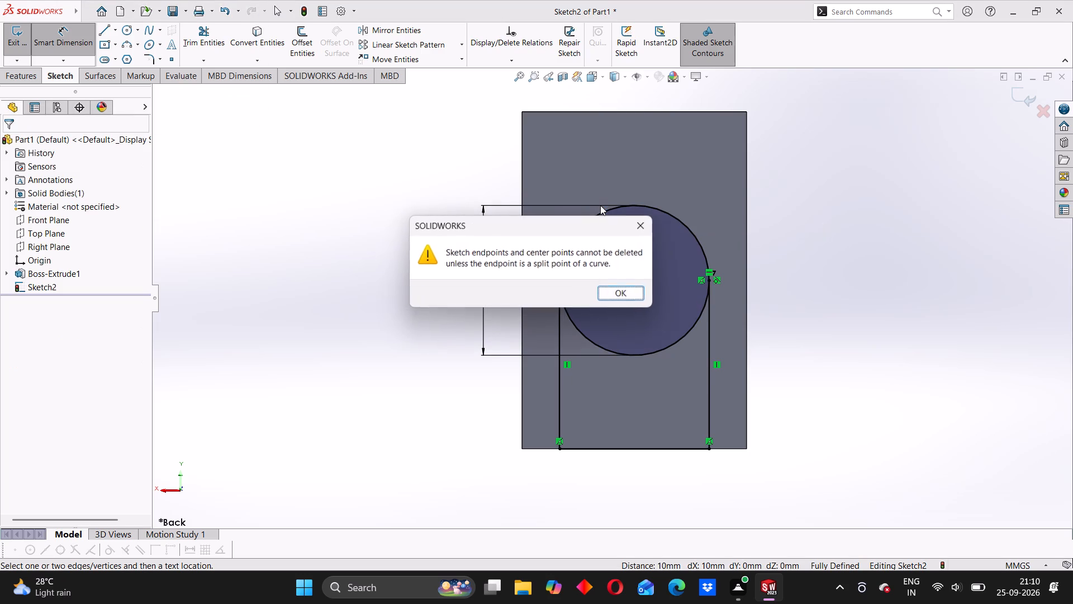
pyautogui.click(630, 298)
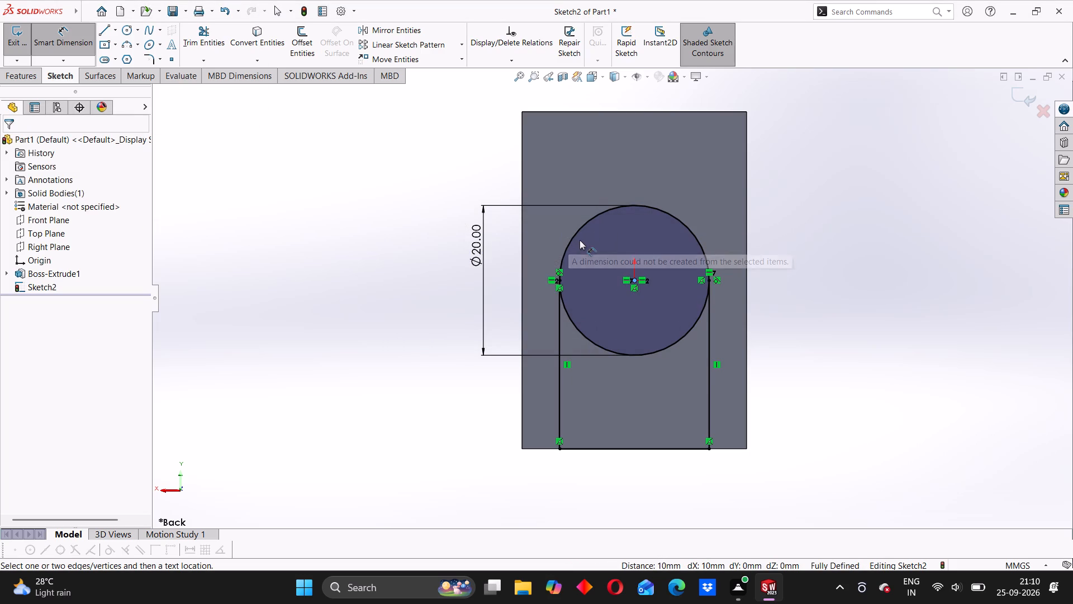
pyautogui.click(580, 231)
pyautogui.press('Escape')
pyautogui.press('Escape')
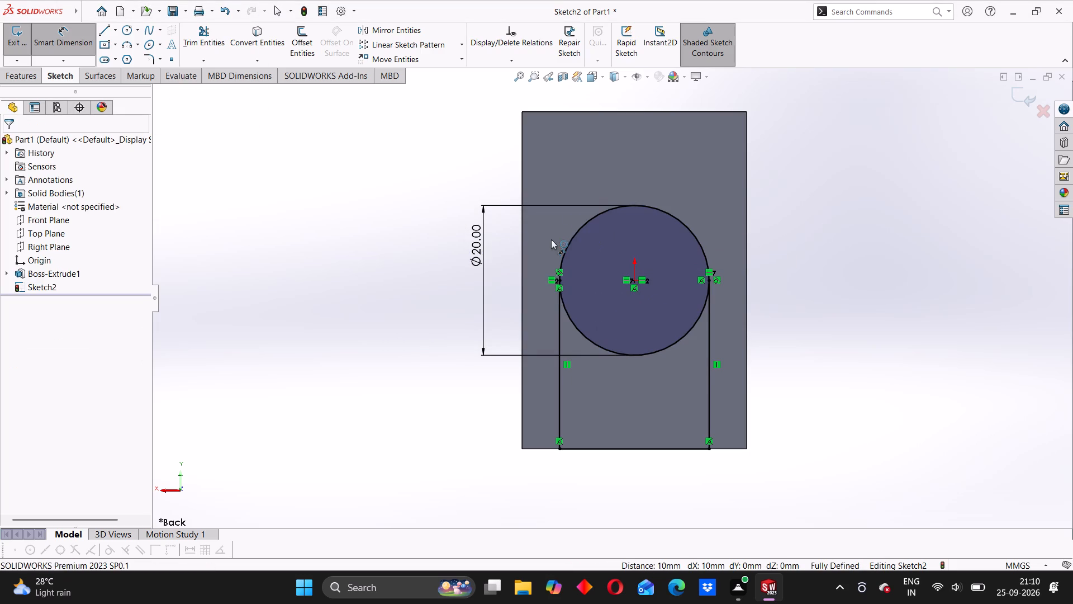
pyautogui.press('Escape')
pyautogui.press('Escape')
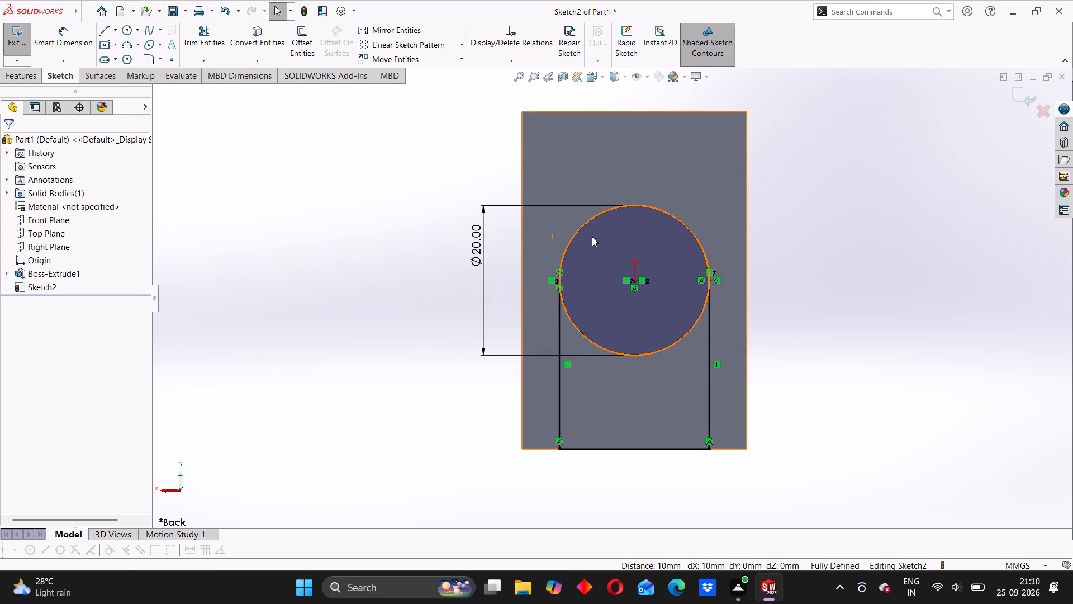
pyautogui.click(577, 233)
pyautogui.press('Delete')
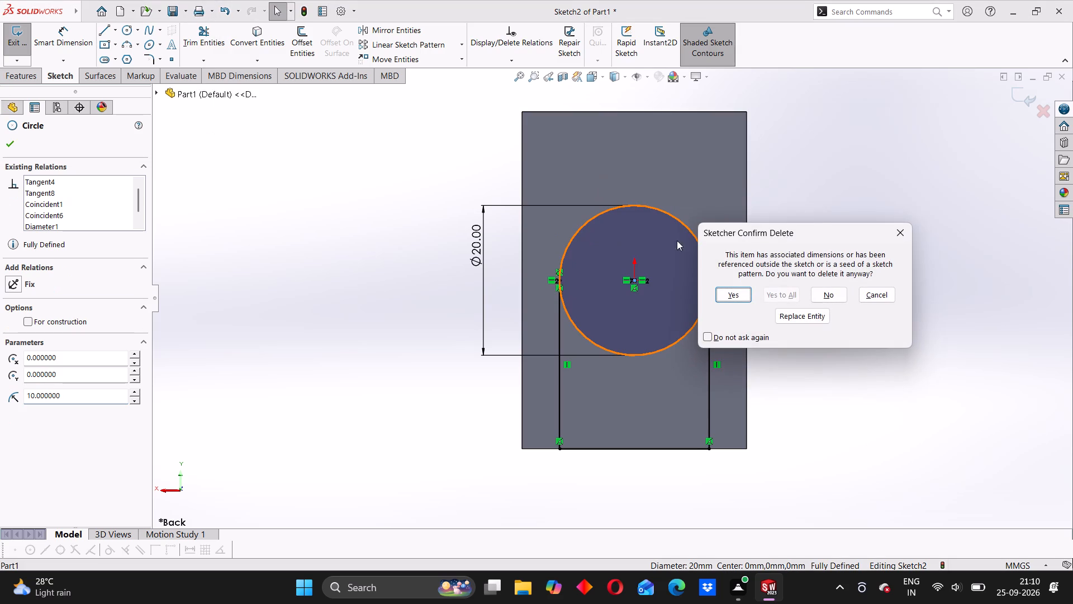
pyautogui.click(734, 293)
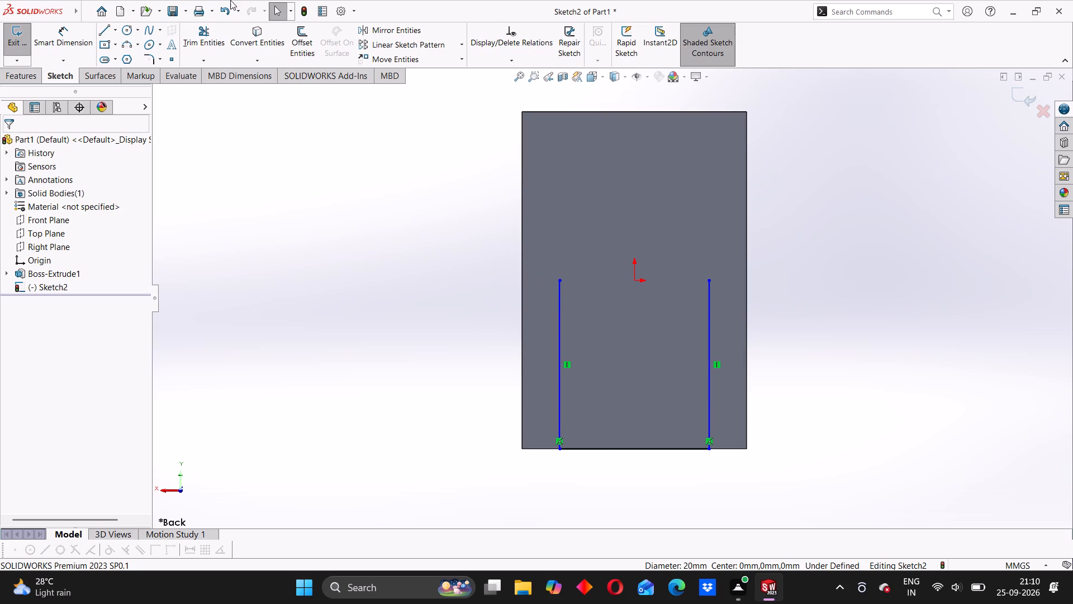
# Sketch a 10 mm radius circle between the two vertical slot lines, centred about 6.6 mm directly below the origin.
pyautogui.click(125, 33)
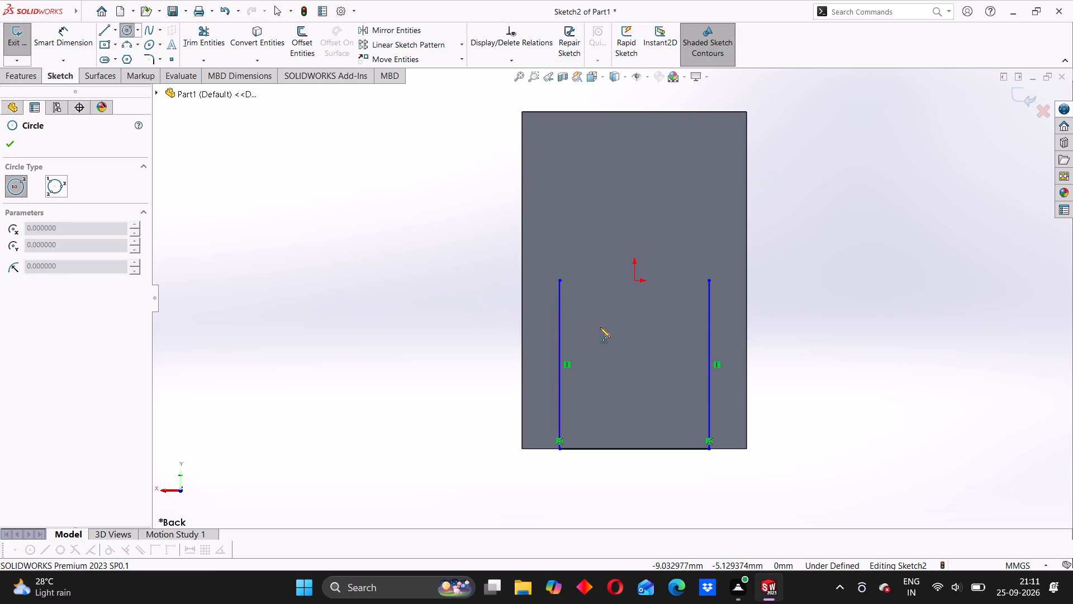
pyautogui.click(637, 330)
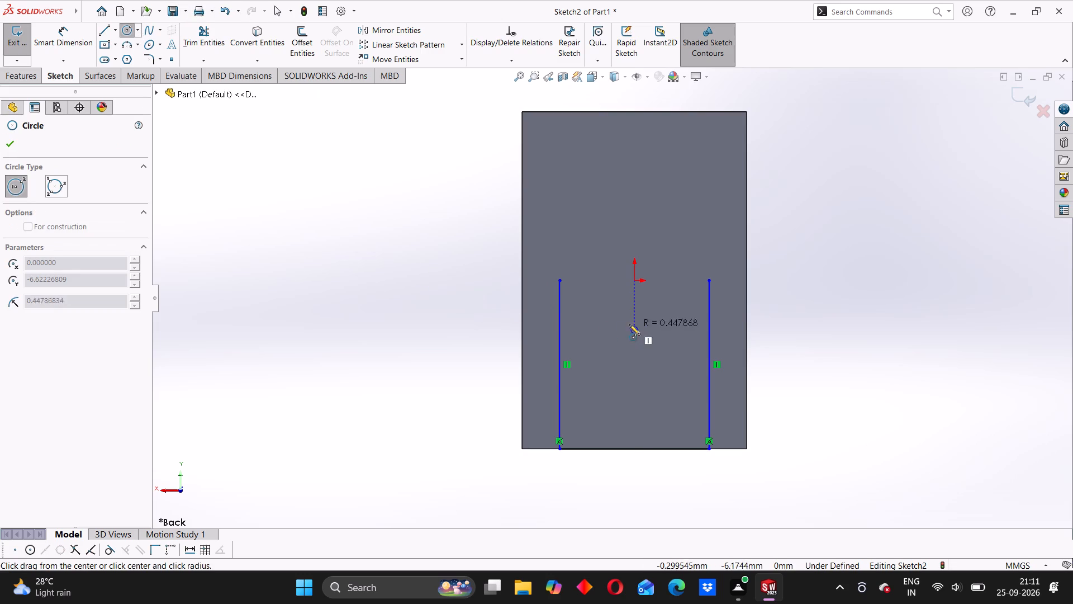
pyautogui.click(561, 319)
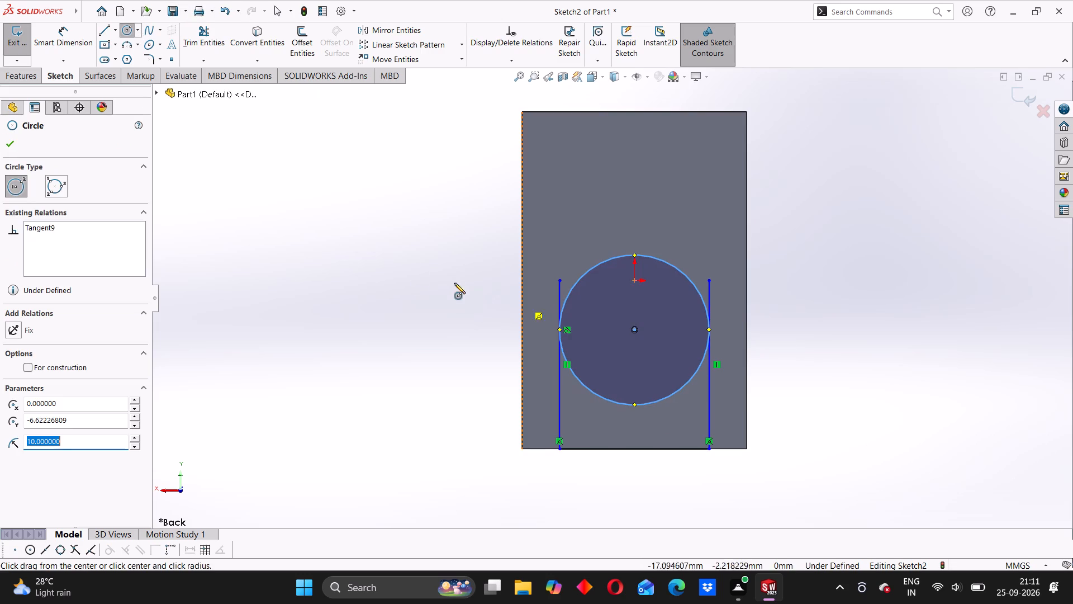
pyautogui.rightClick(321, 205)
pyautogui.click(288, 215)
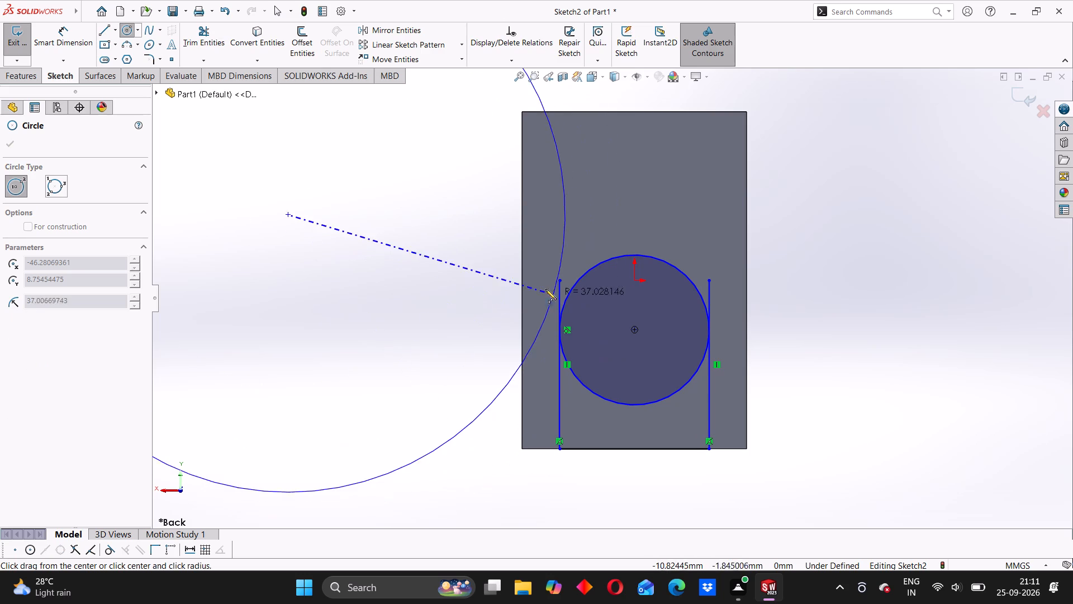
pyautogui.press('Escape')
pyautogui.press('Escape')
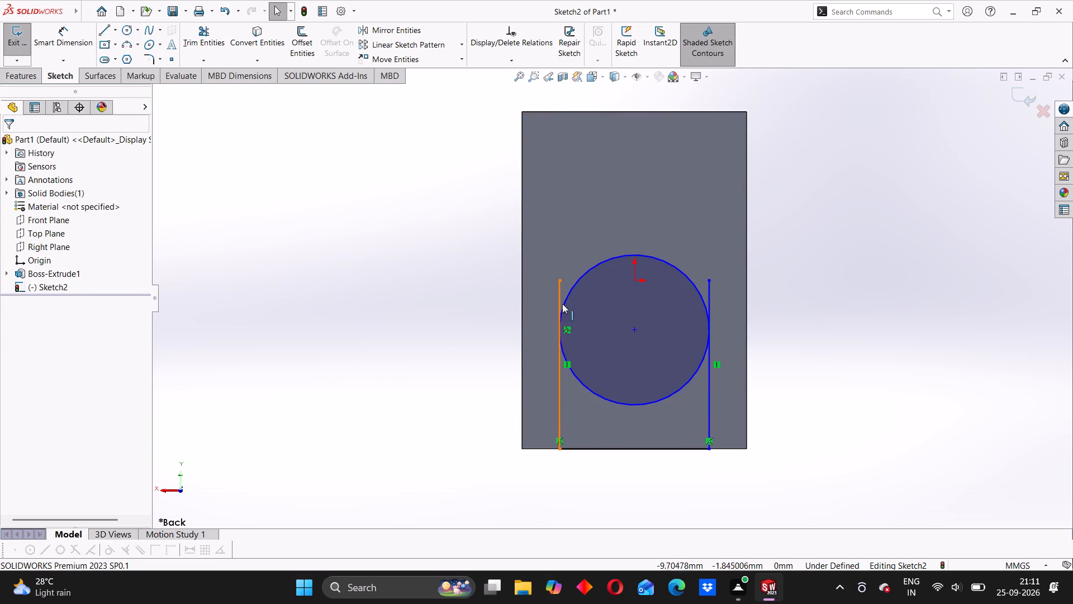
# Make the new circle tangent to both vertical side lines of the slot.
pyautogui.click(560, 384)
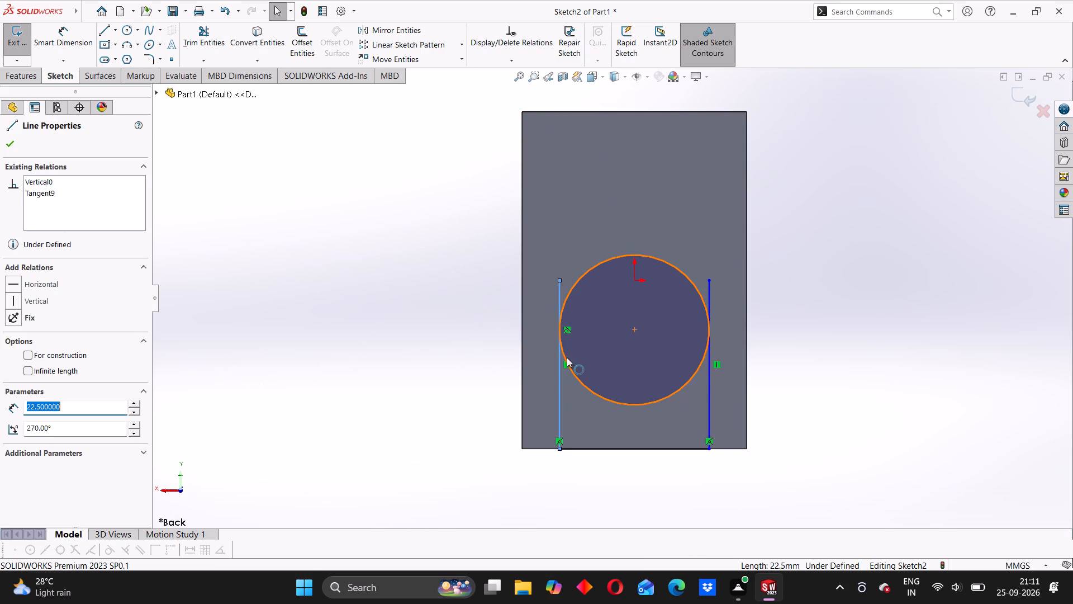
pyautogui.keyDown('ctrl'); pyautogui.click(567, 357); pyautogui.keyUp('ctrl')
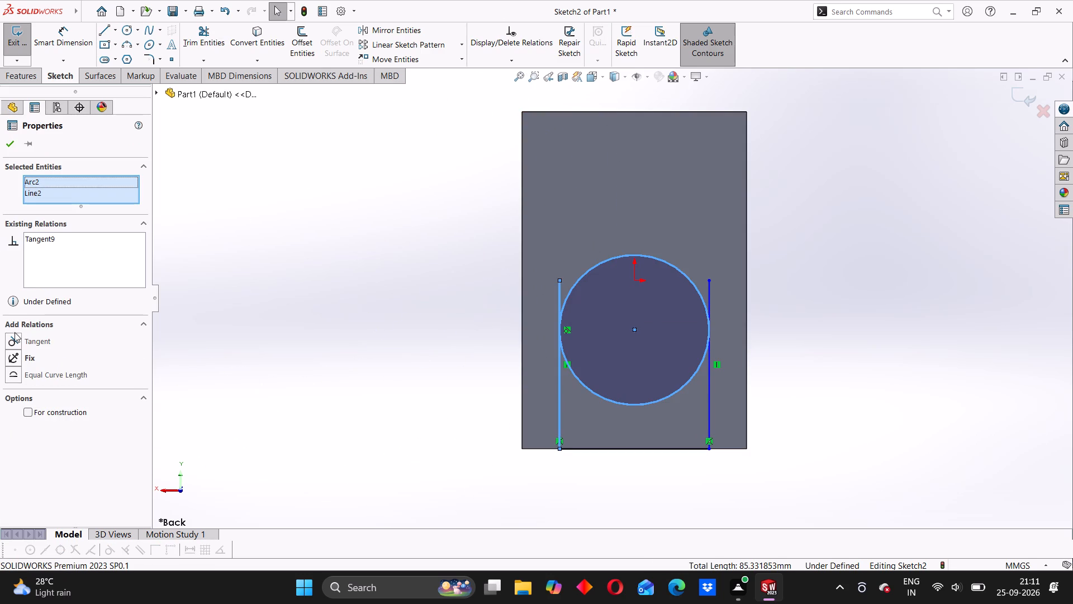
pyautogui.click(14, 340)
pyautogui.click(6, 139)
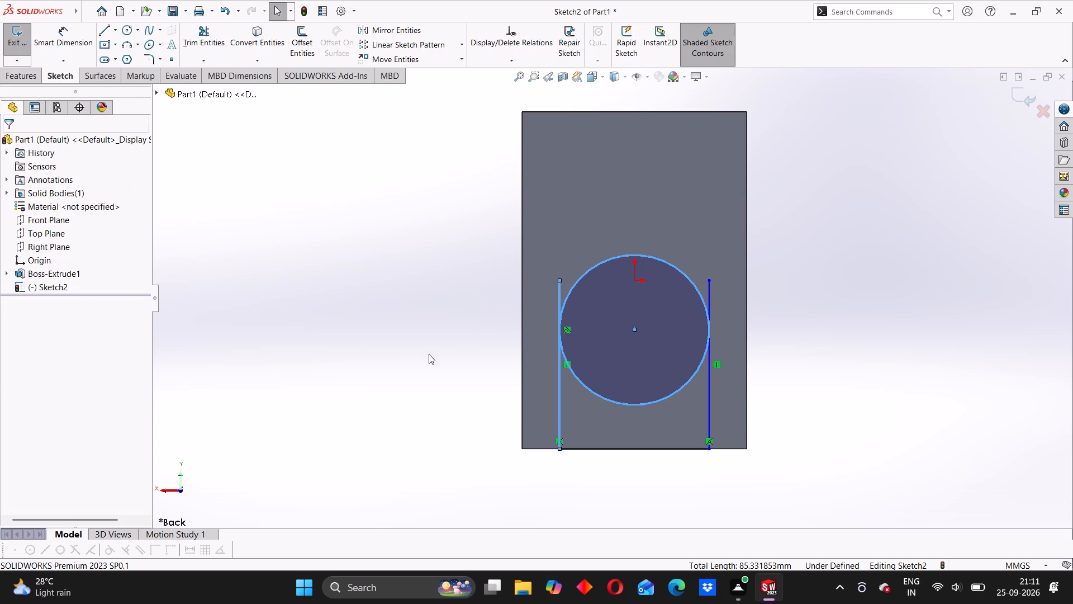
pyautogui.click(712, 294)
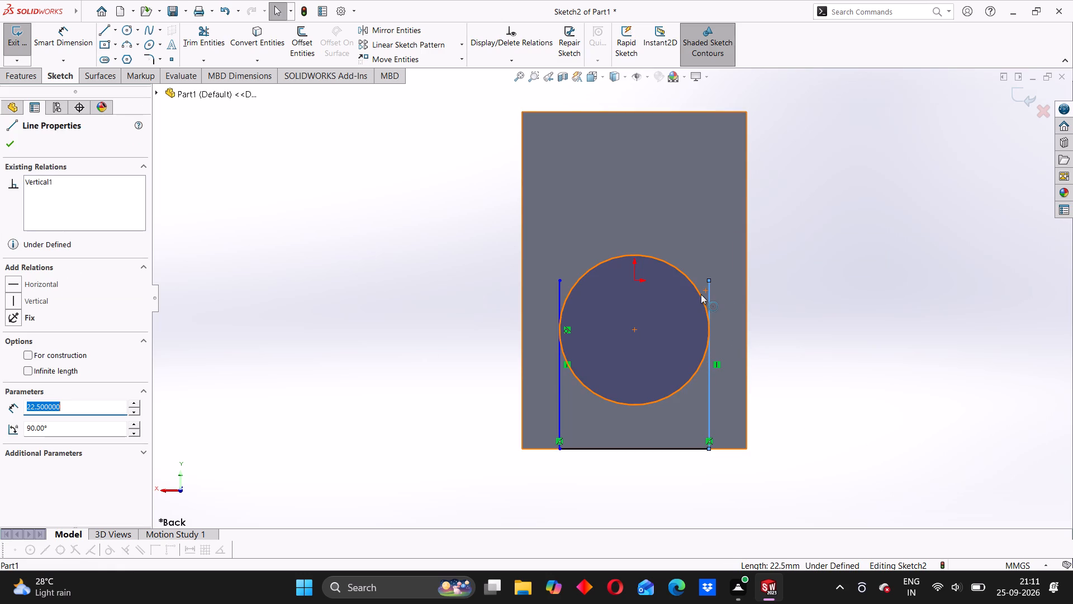
pyautogui.keyDown('ctrl'); pyautogui.click(701, 294); pyautogui.keyUp('ctrl')
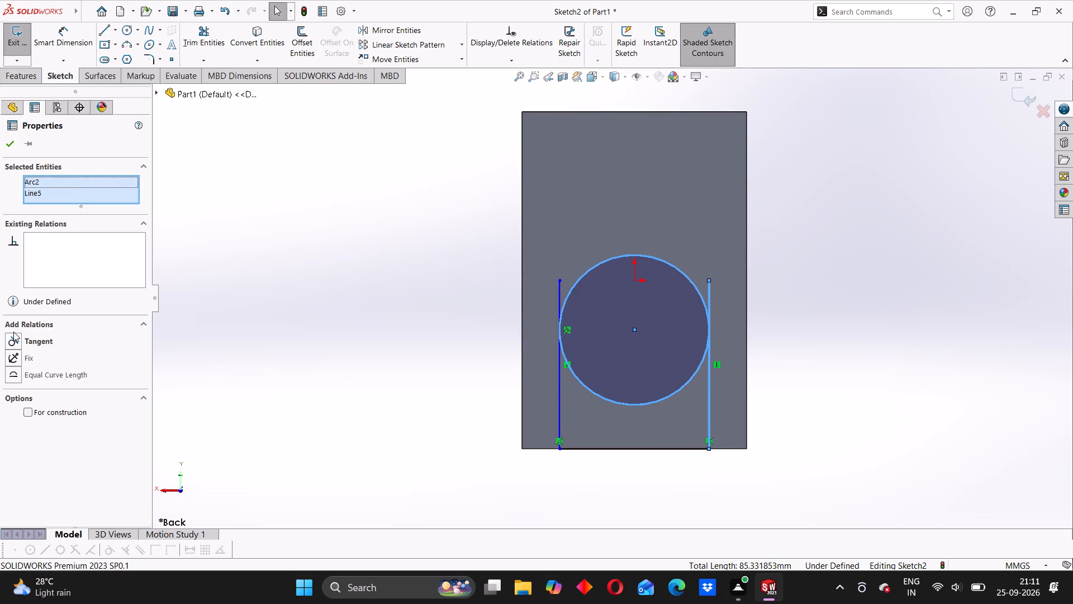
pyautogui.click(13, 339)
pyautogui.click(9, 138)
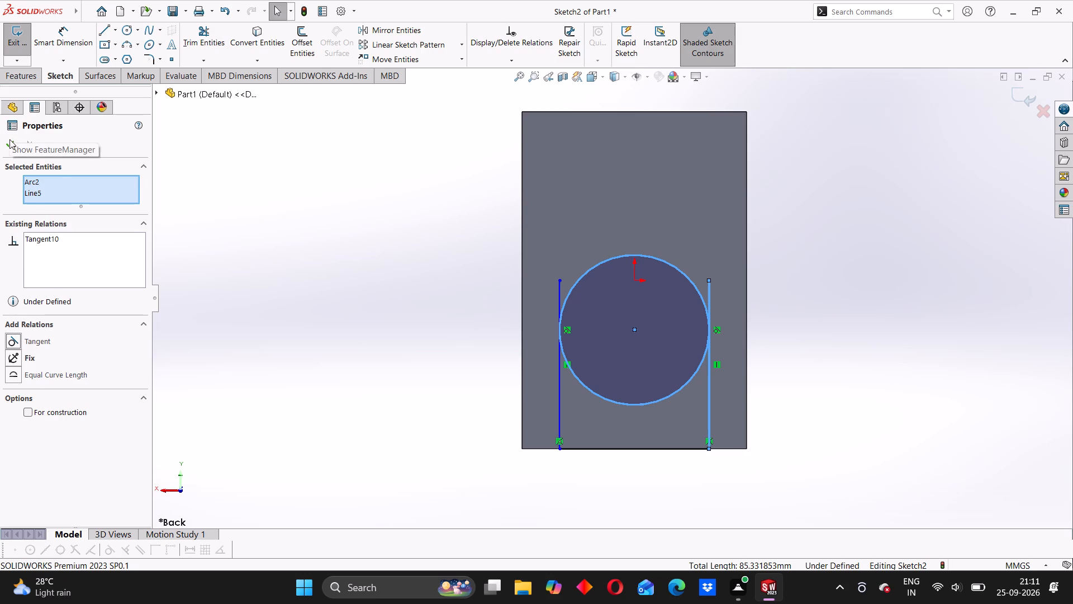
# Dimension the vertical distance from the circle's centre to the slot's bottom line as 15 mm.
pyautogui.click(54, 44)
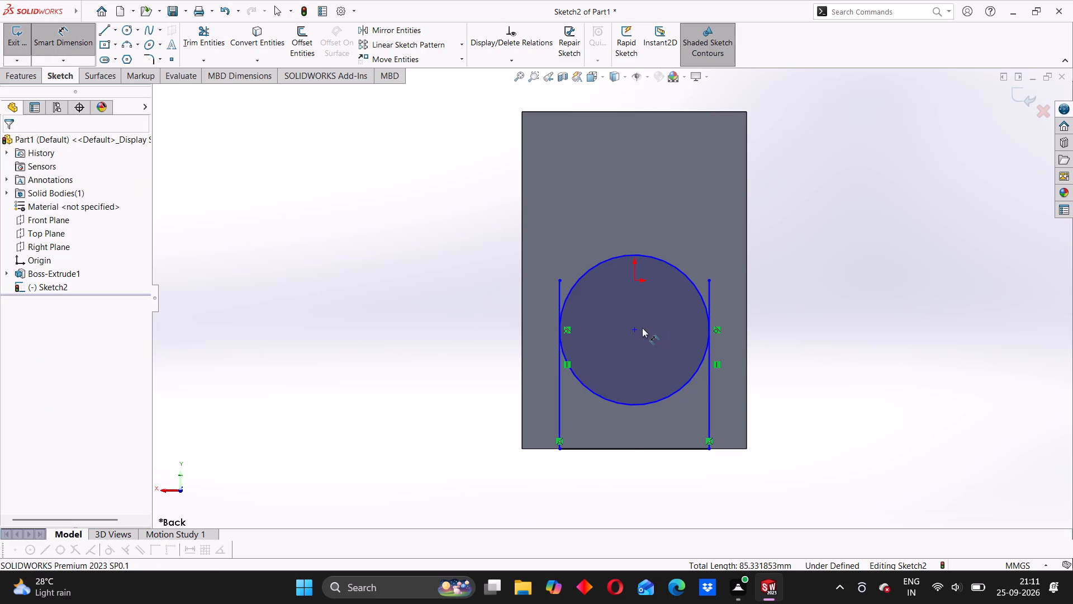
pyautogui.click(637, 331)
pyautogui.click(614, 450)
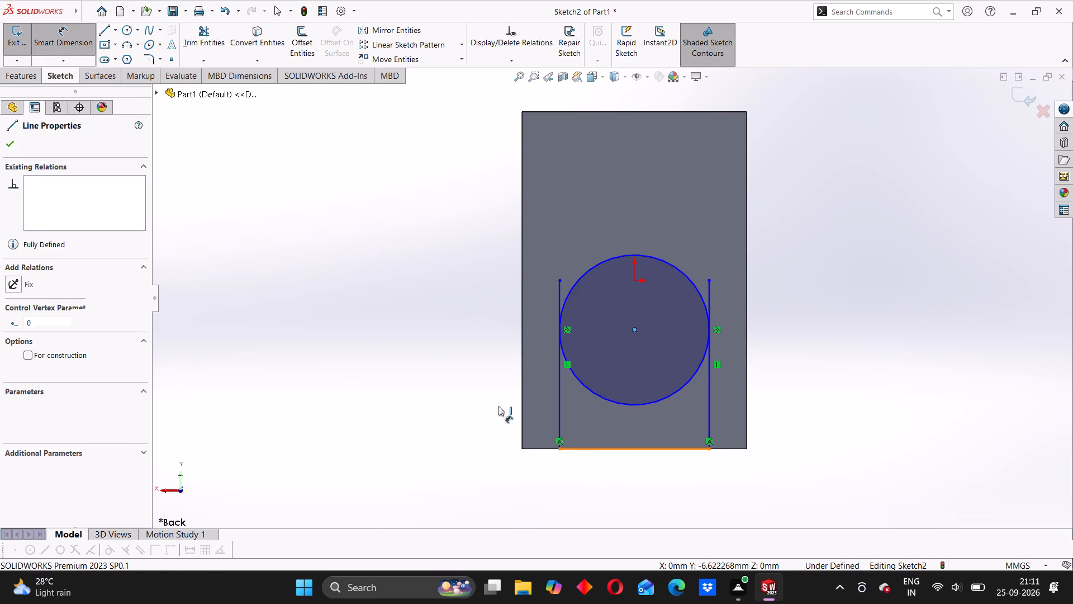
pyautogui.click(458, 380)
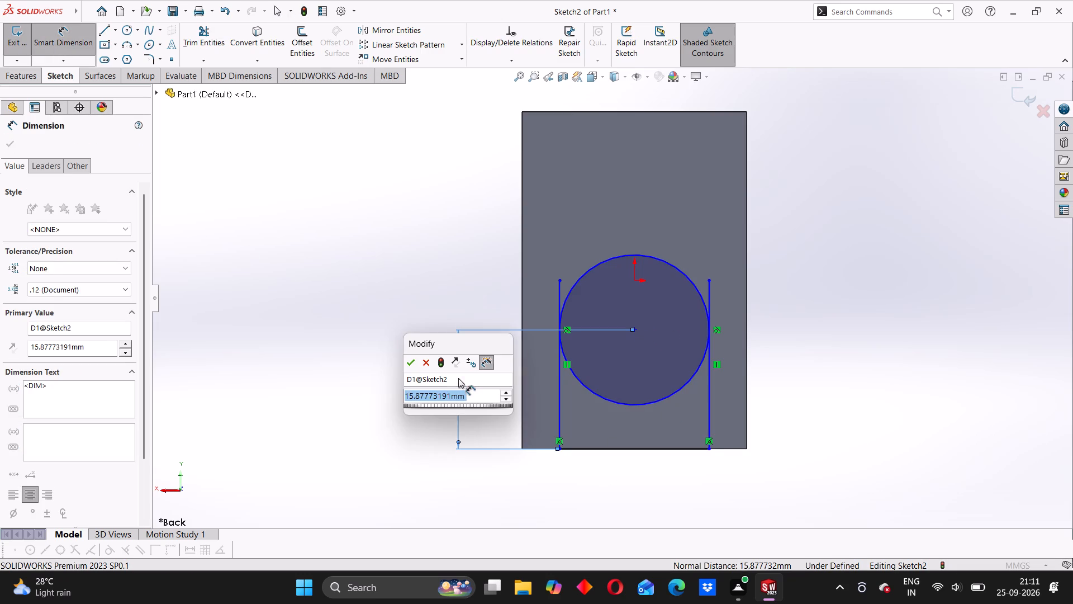
pyautogui.write('15')
pyautogui.press('Return')
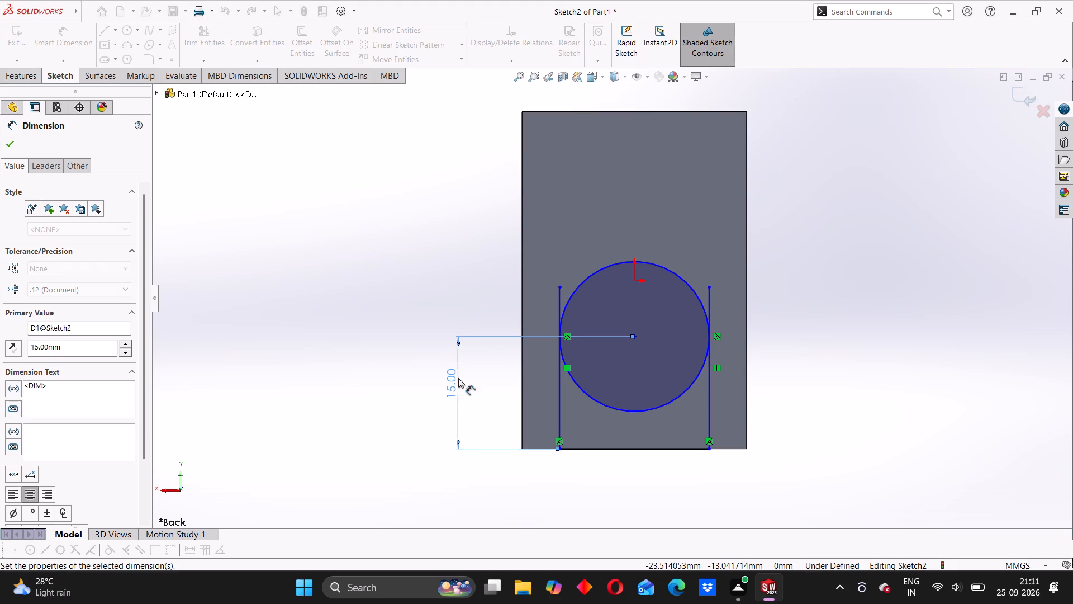
pyautogui.click(486, 286)
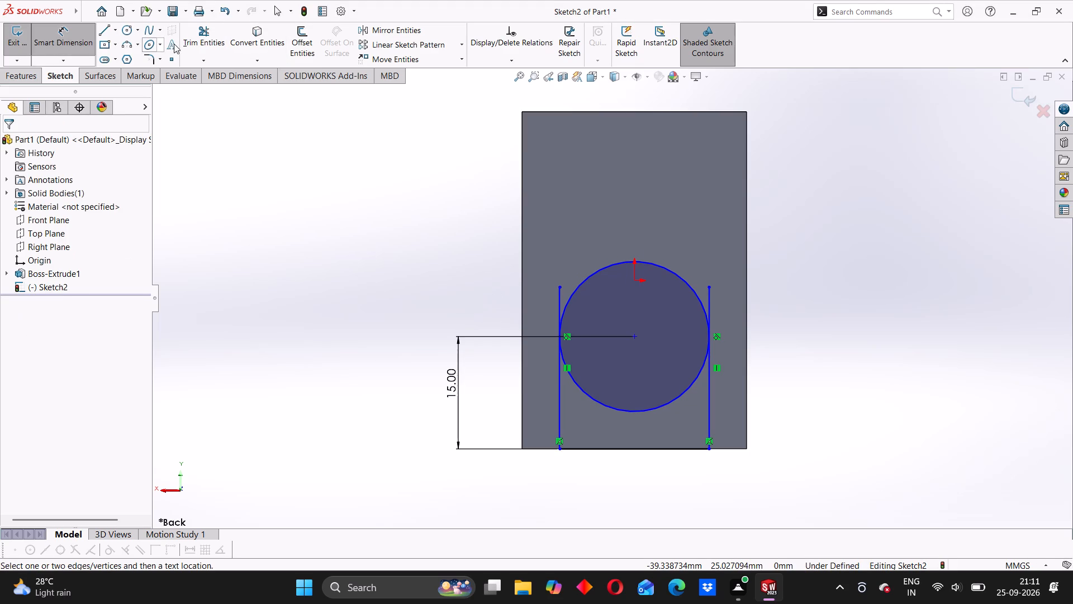
# Trim the side-line ends above the tangent points and the circle's lower half, leaving an arched slot outline.
pyautogui.click(191, 41)
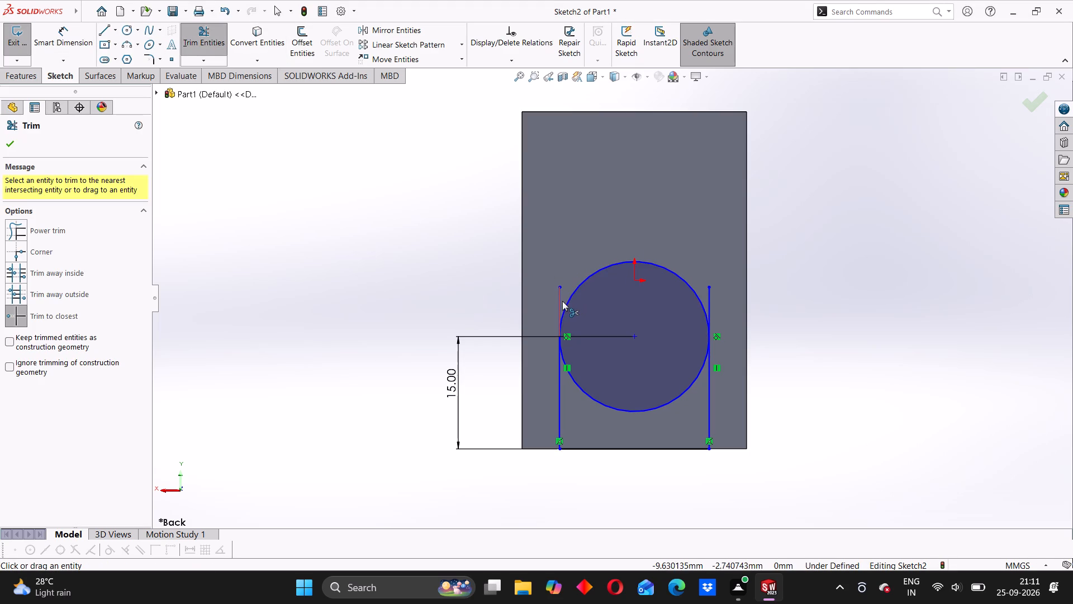
pyautogui.click(562, 301)
pyautogui.click(709, 301)
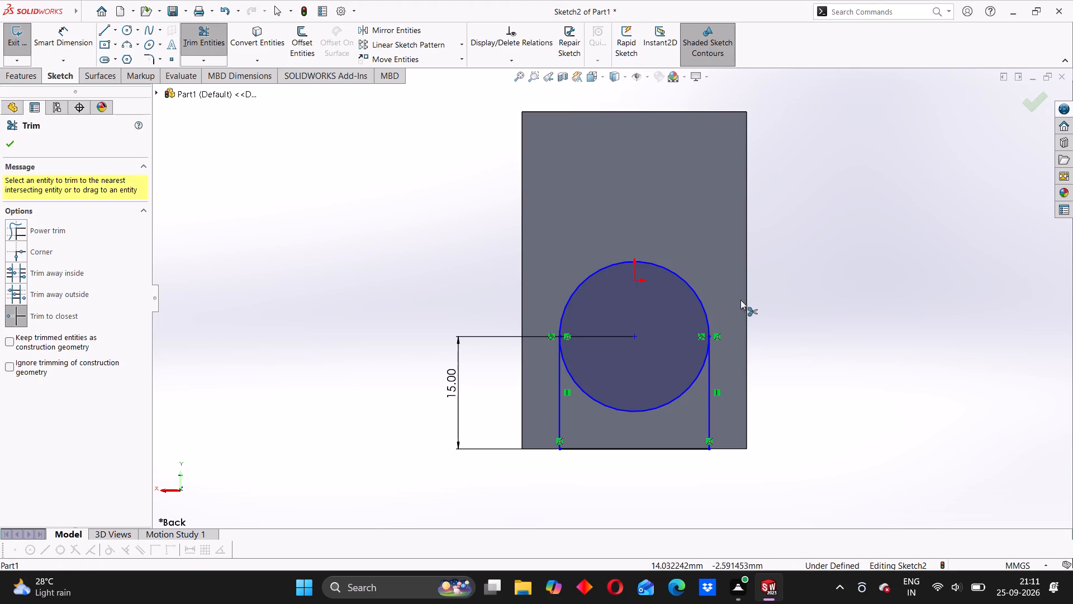
pyautogui.click(634, 412)
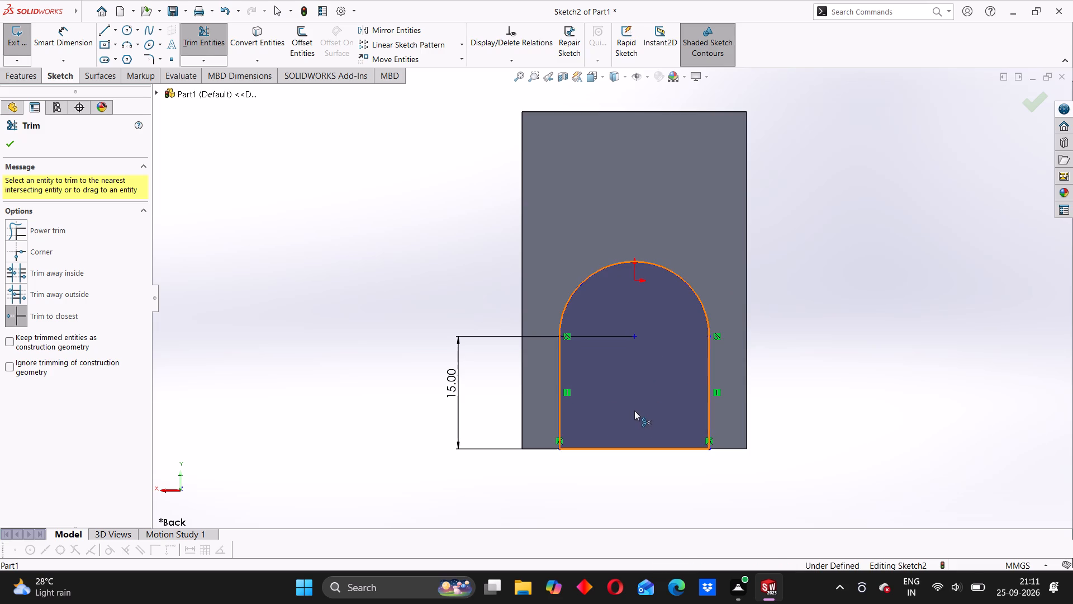
# Sketch a vertical centerline about 37.6 mm long through the origin and arc centre, extending above the arch and below the base edge.
pyautogui.click(115, 31)
pyautogui.click(124, 56)
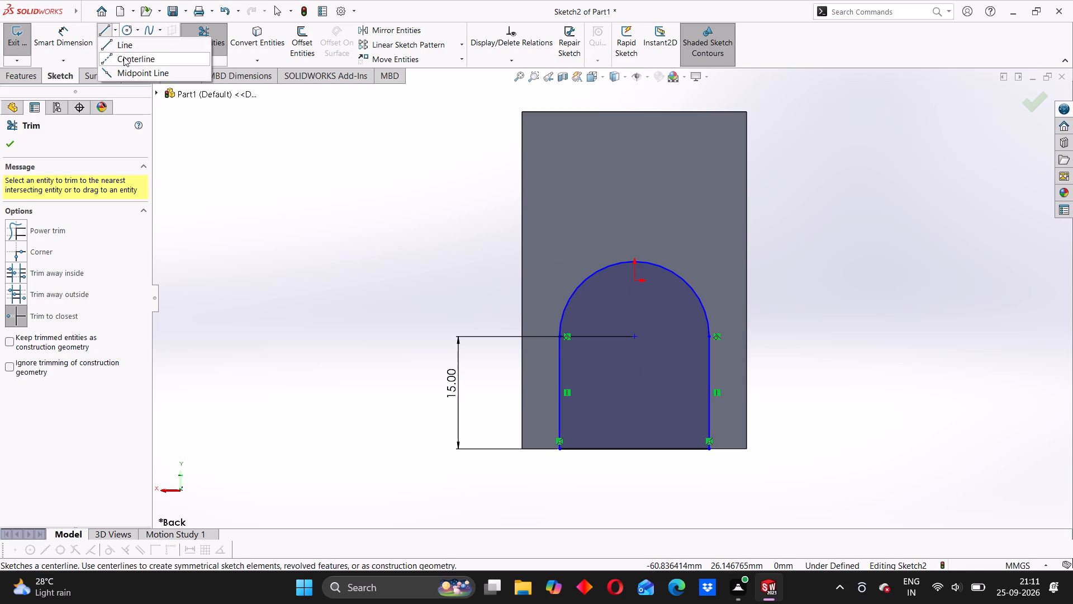
pyautogui.click(637, 214)
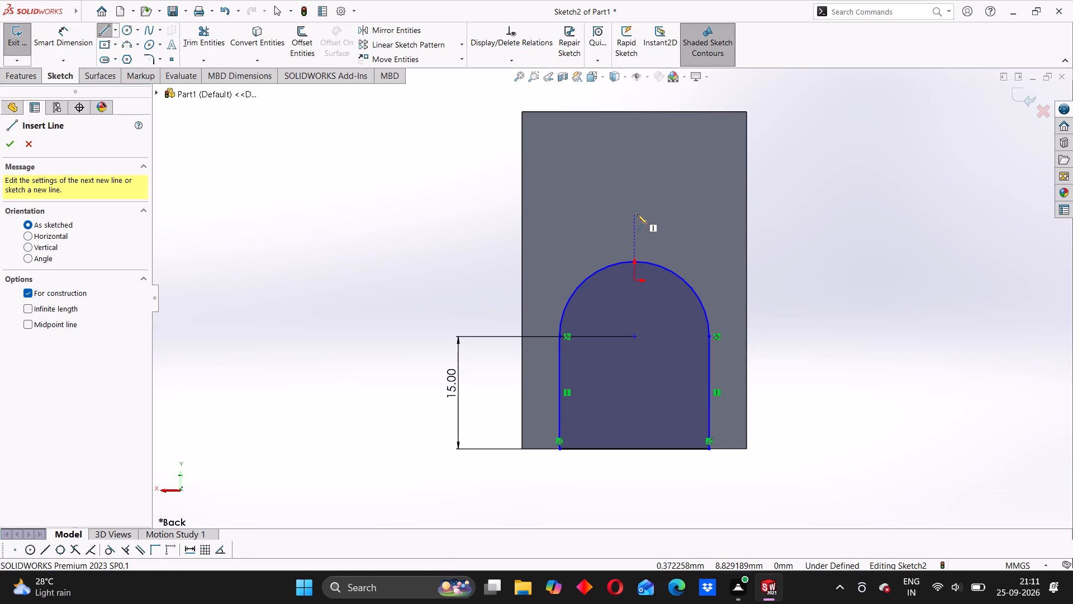
pyautogui.click(632, 496)
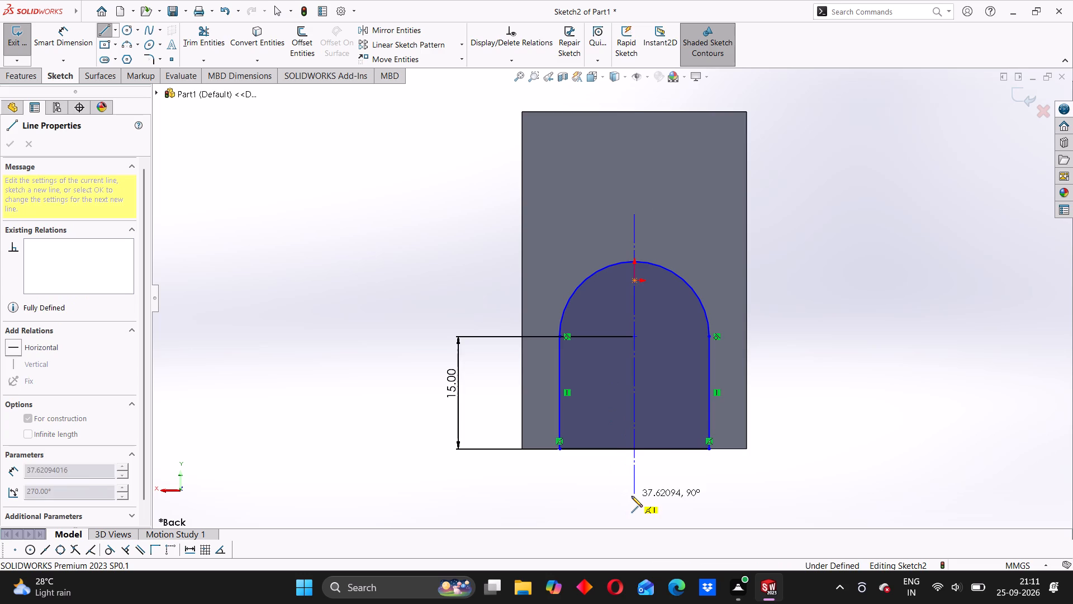
pyautogui.rightClick(839, 251)
pyautogui.click(848, 256)
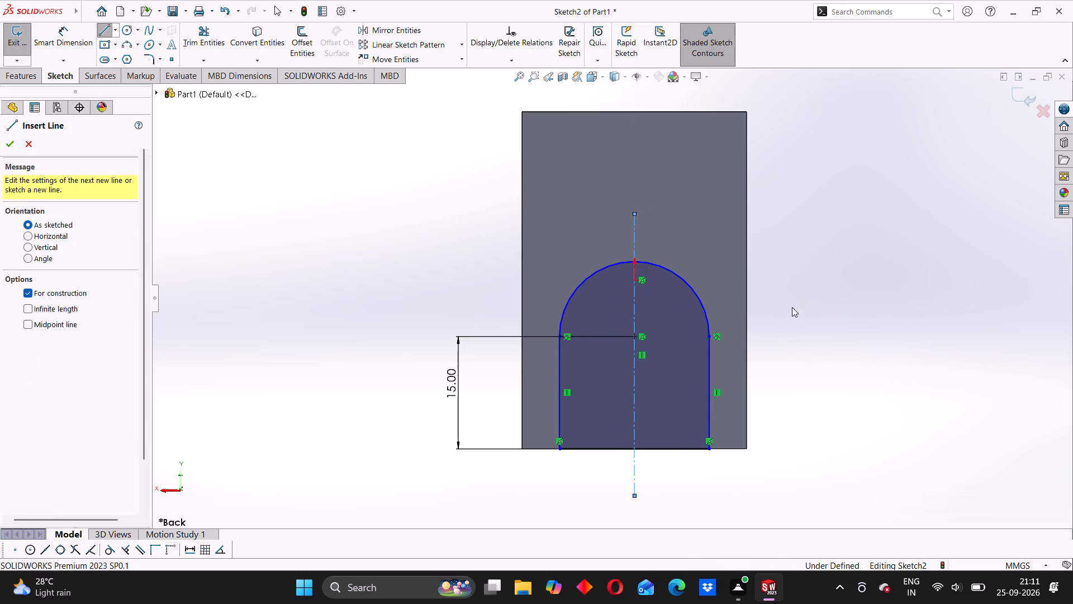
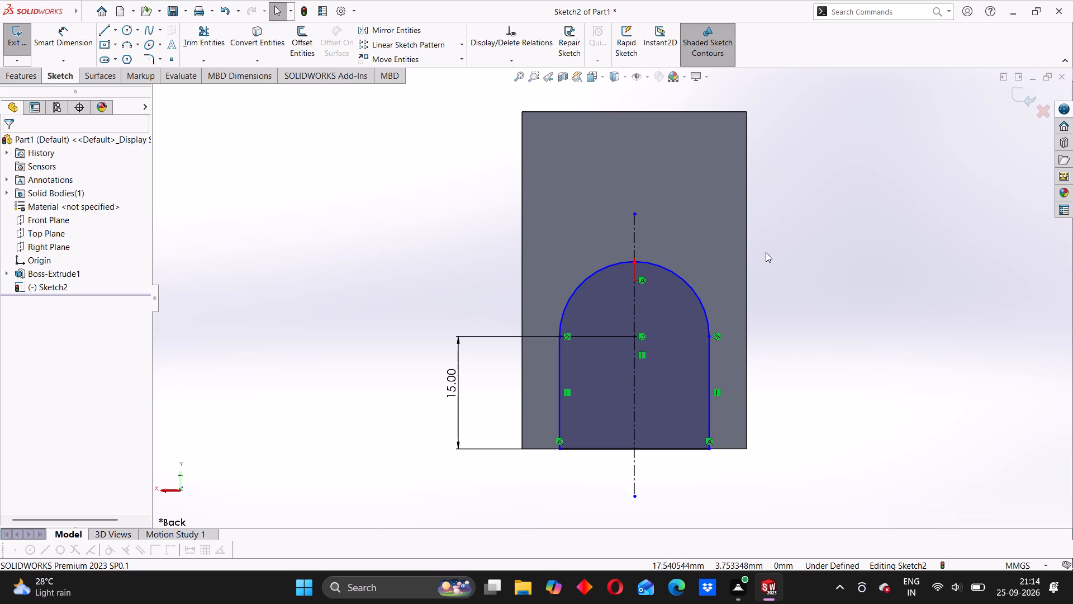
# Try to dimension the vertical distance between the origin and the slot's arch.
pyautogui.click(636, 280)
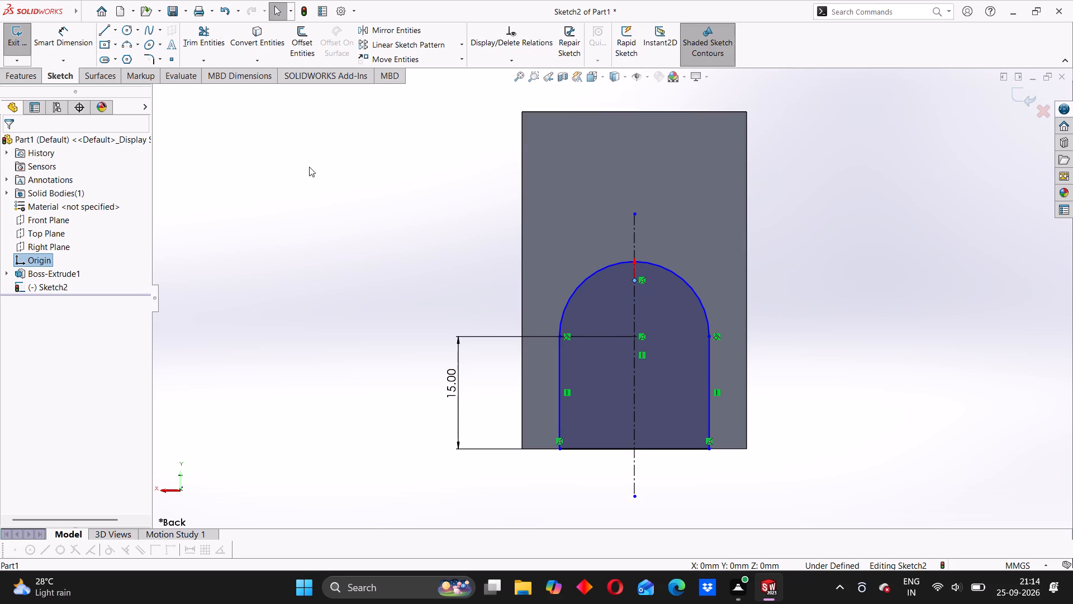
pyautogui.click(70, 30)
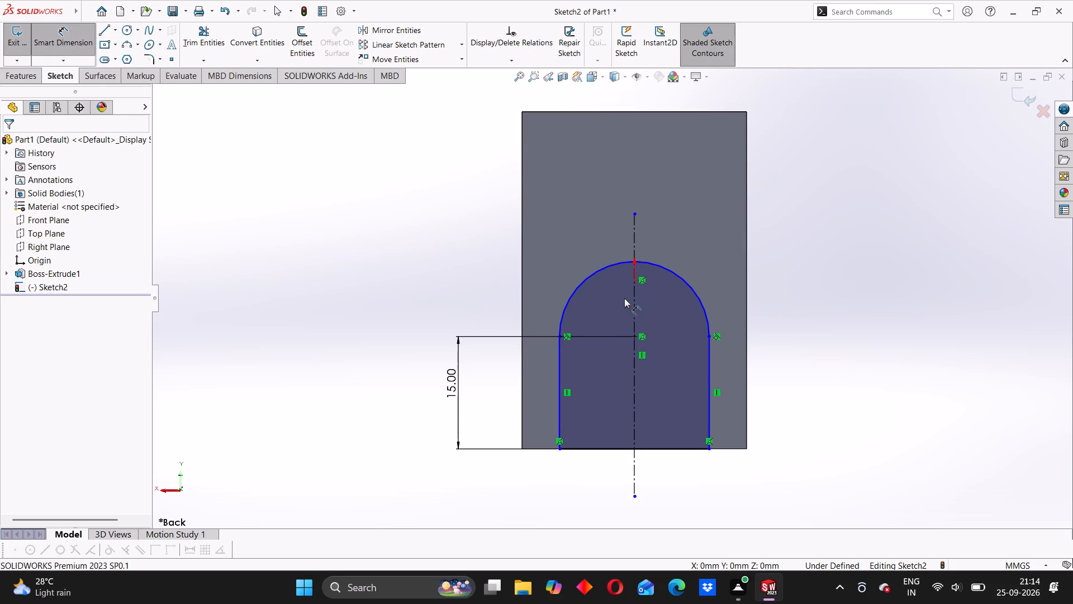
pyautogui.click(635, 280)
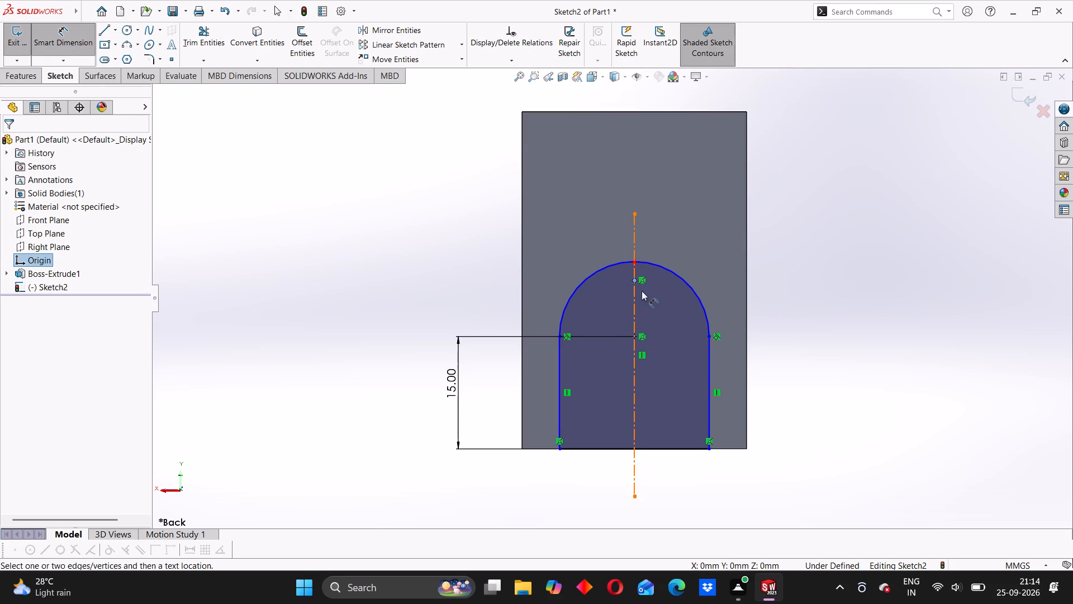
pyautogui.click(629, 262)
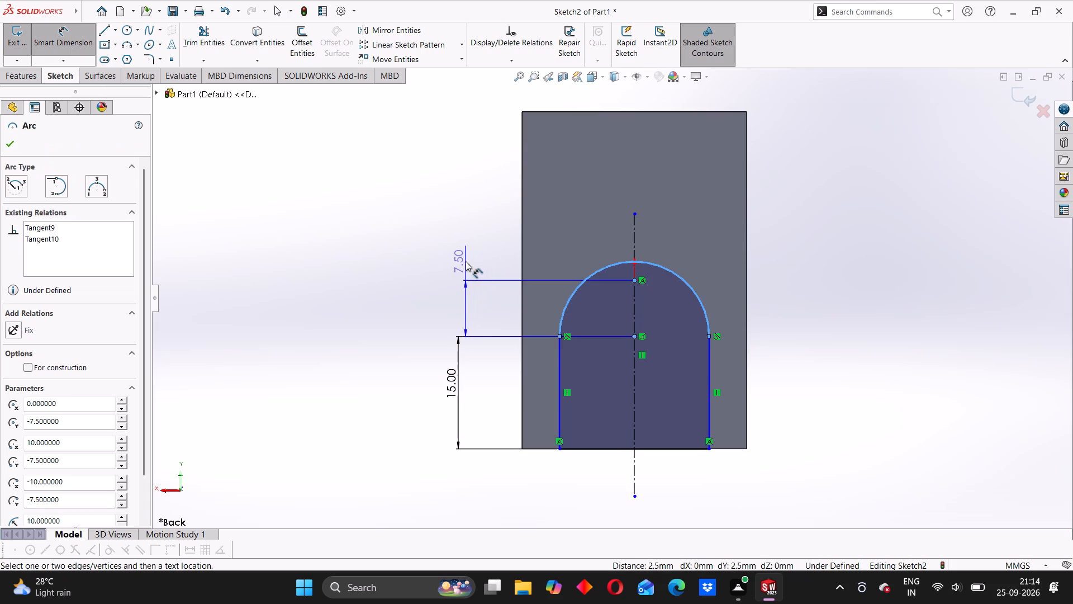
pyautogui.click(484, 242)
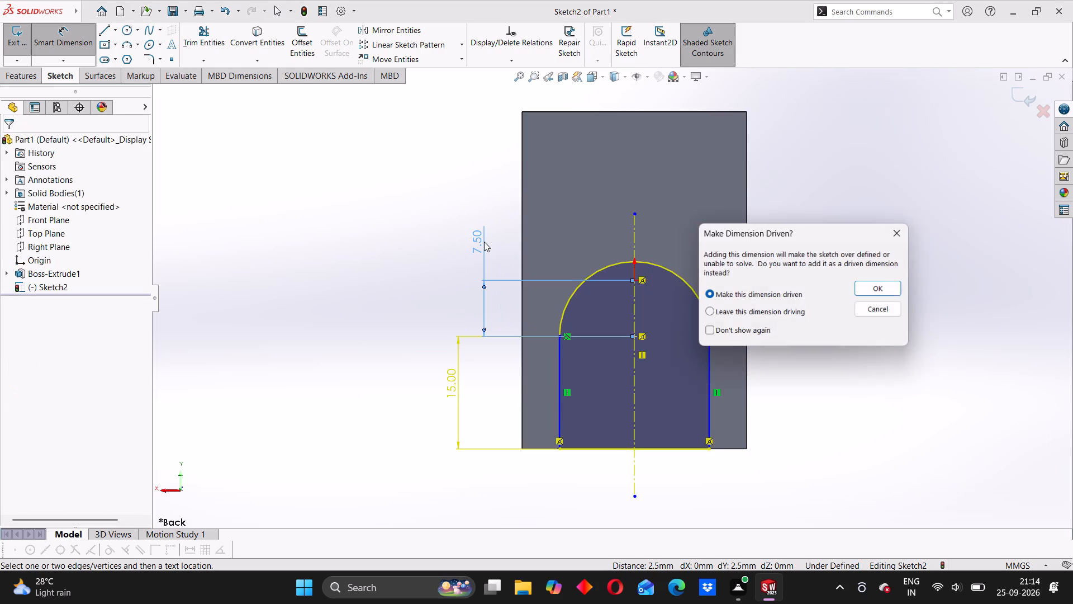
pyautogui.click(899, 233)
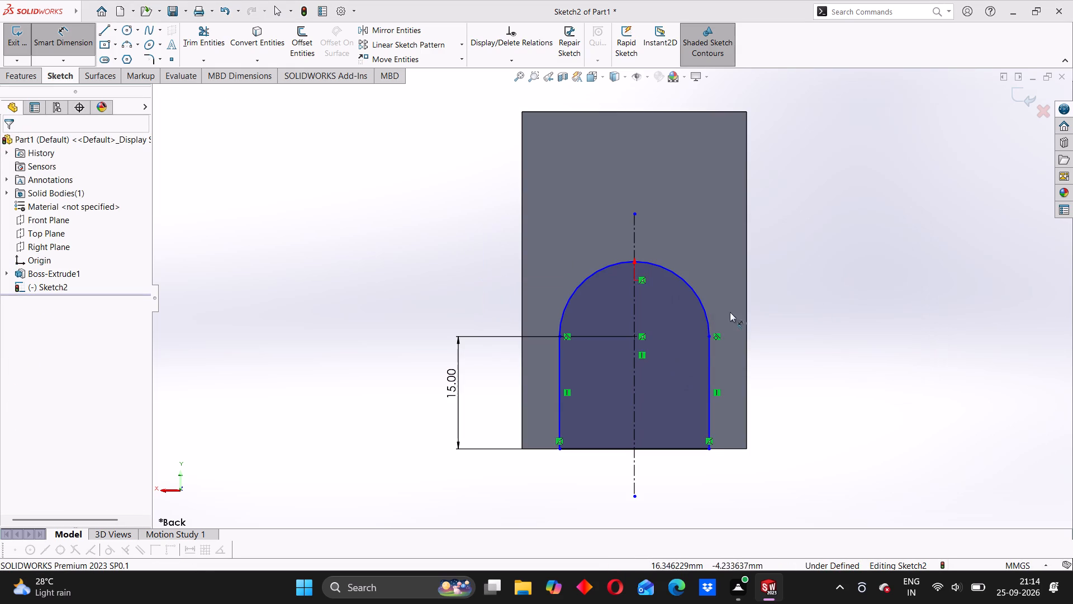
# Dimension the distance between the slot's left side line and the vertical centerline as 10 mm.
pyautogui.scroll(-2, 654, 299)
pyautogui.scroll(4, 654, 299)
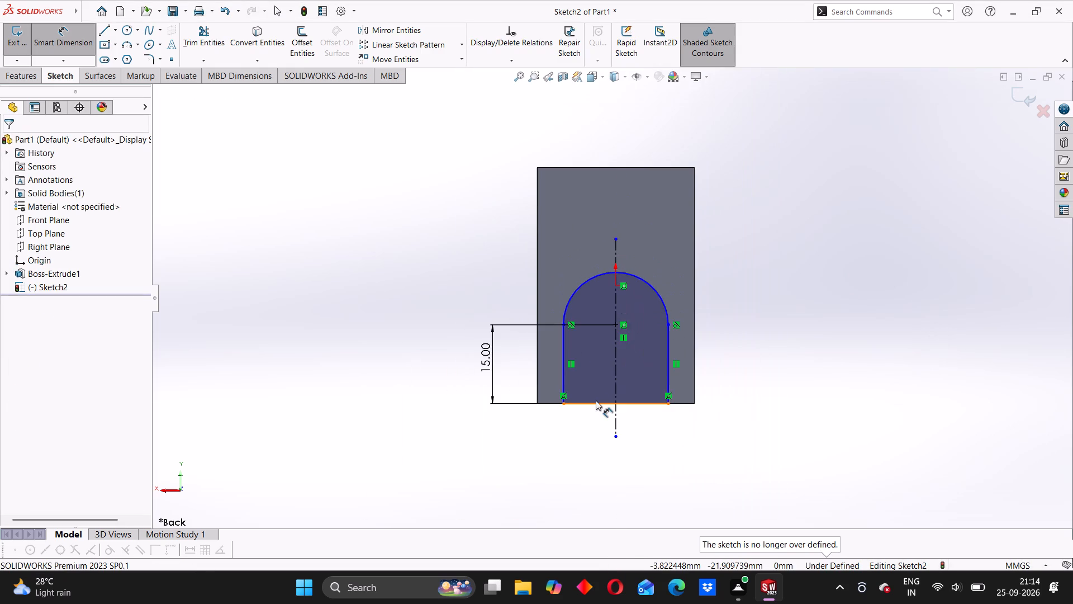
pyautogui.scroll(-3, 596, 400)
pyautogui.click(543, 287)
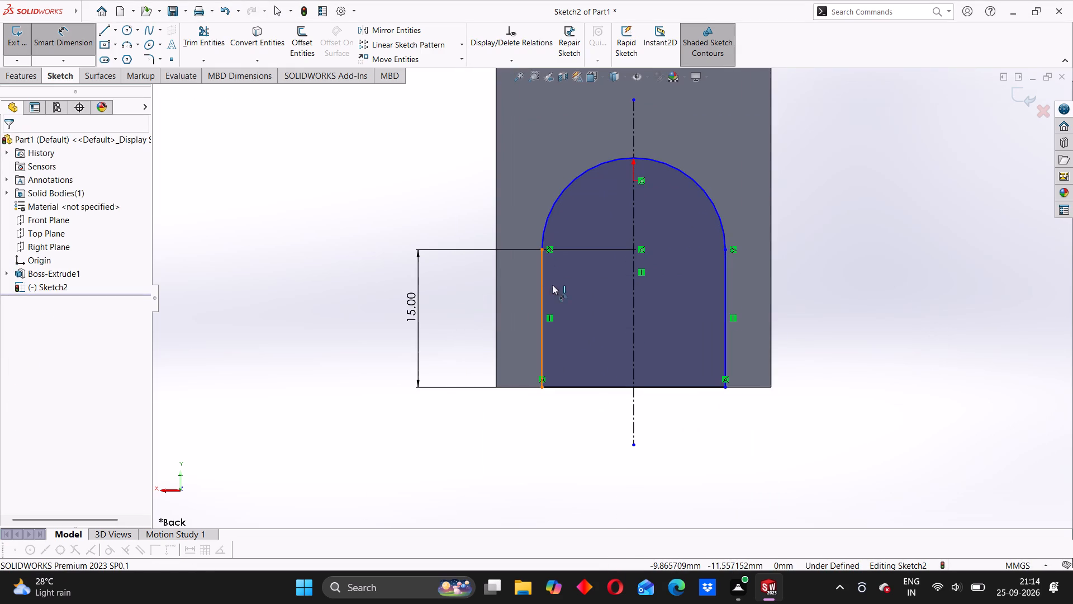
pyautogui.click(632, 276)
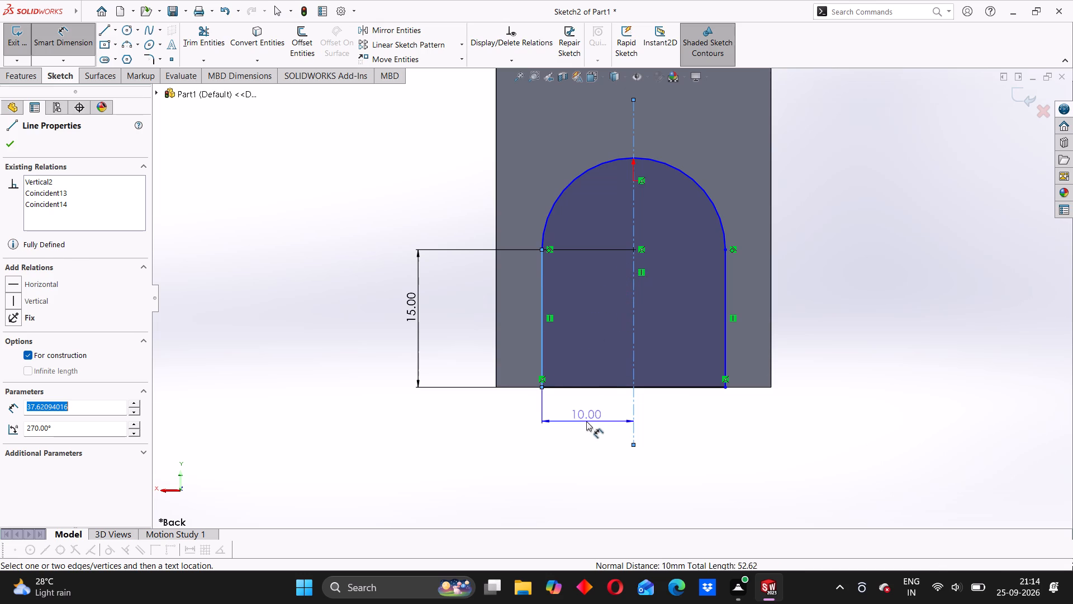
pyautogui.click(586, 421)
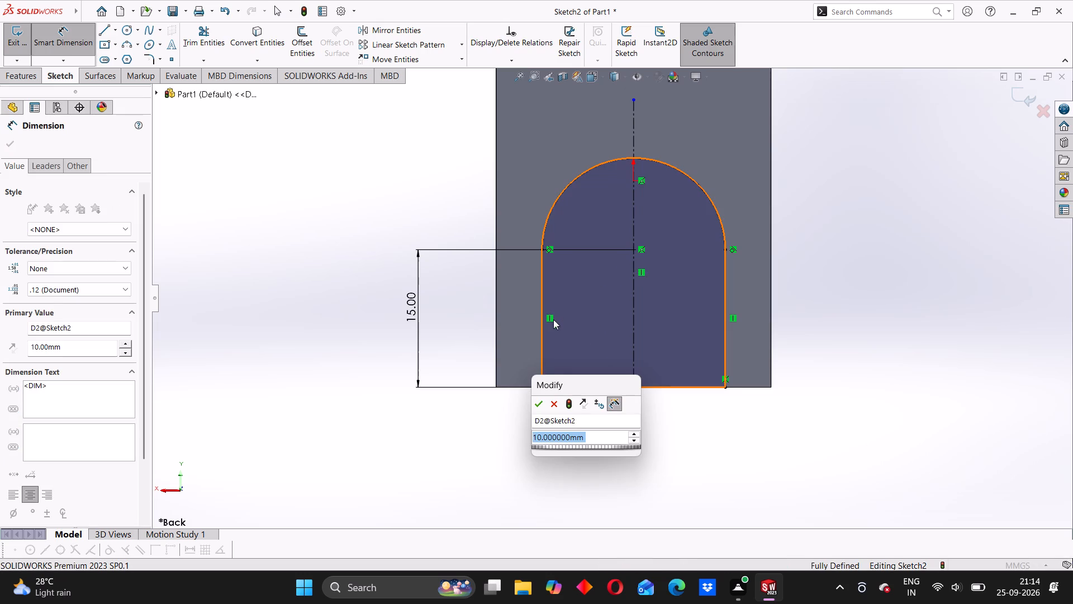
pyautogui.click(539, 402)
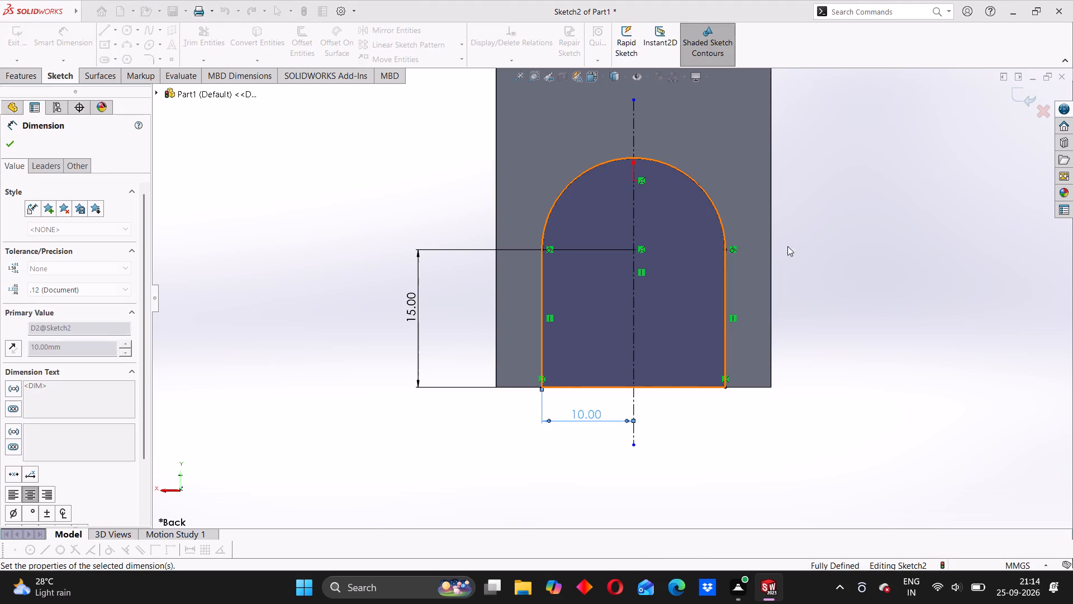
pyautogui.scroll(4, 612, 327)
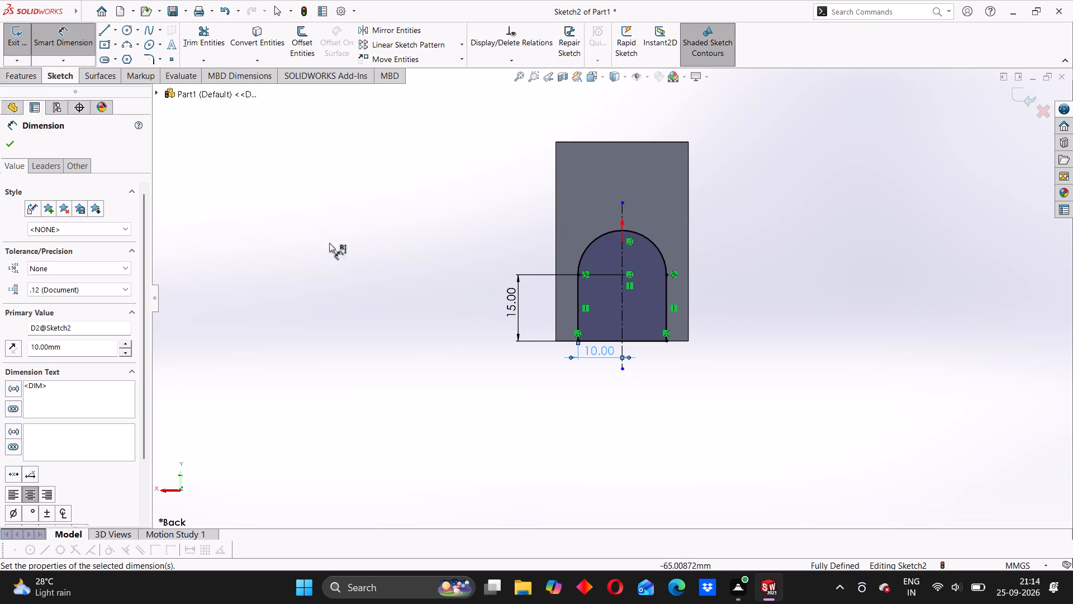
pyautogui.click(12, 140)
# Cut-extrude the arched slot profile into the block as a blind cut 8 mm deep.
pyautogui.click(19, 78)
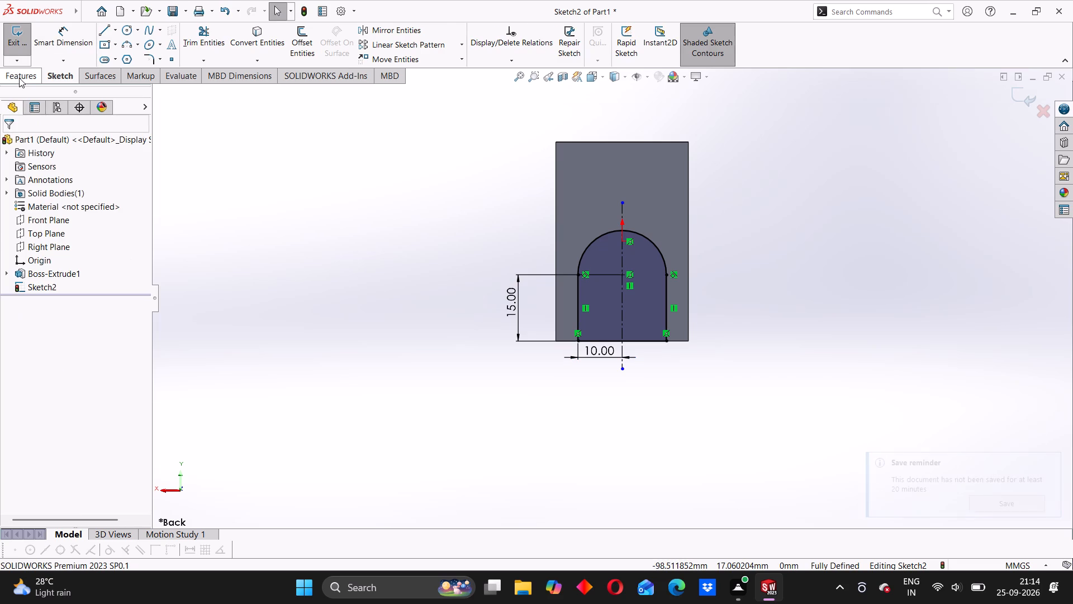
pyautogui.click(189, 39)
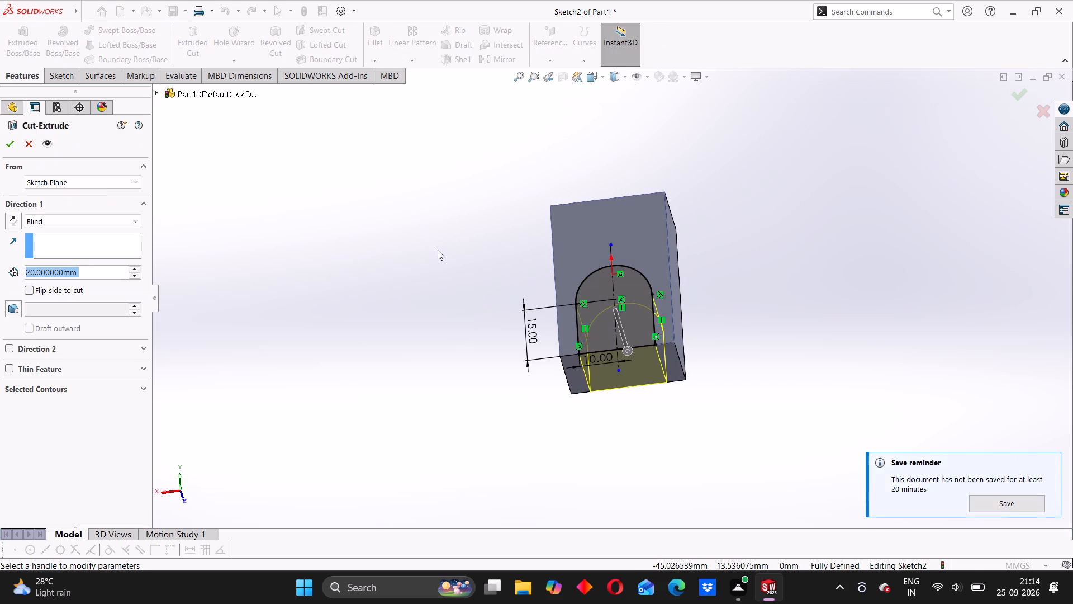
pyautogui.moveTo(591, 445); pyautogui.dragTo(620, 371, button='middle')
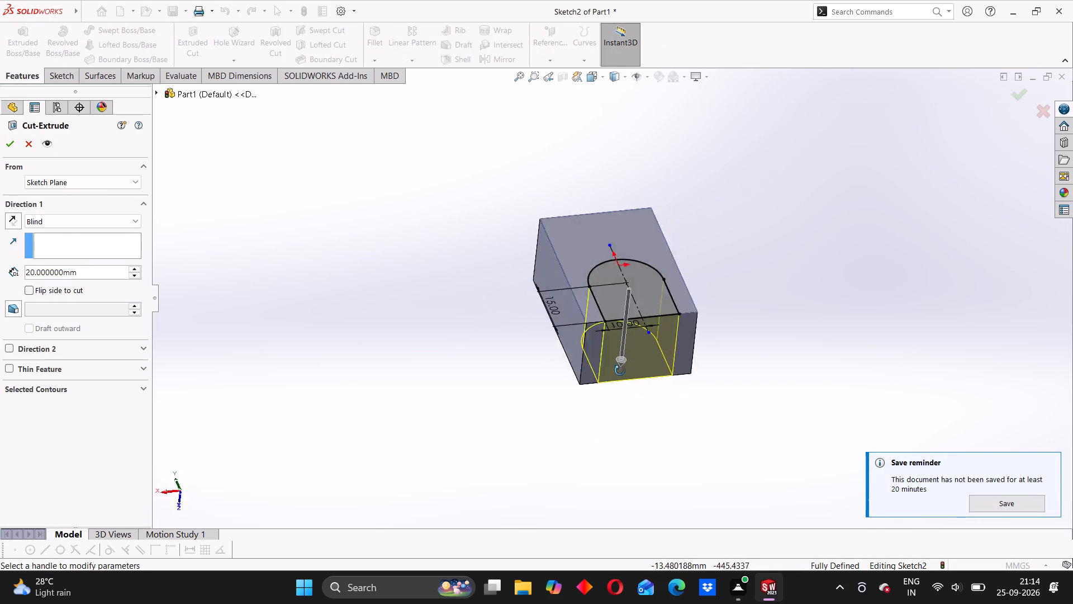
pyautogui.moveTo(620, 371); pyautogui.dragTo(647, 348, button='middle')
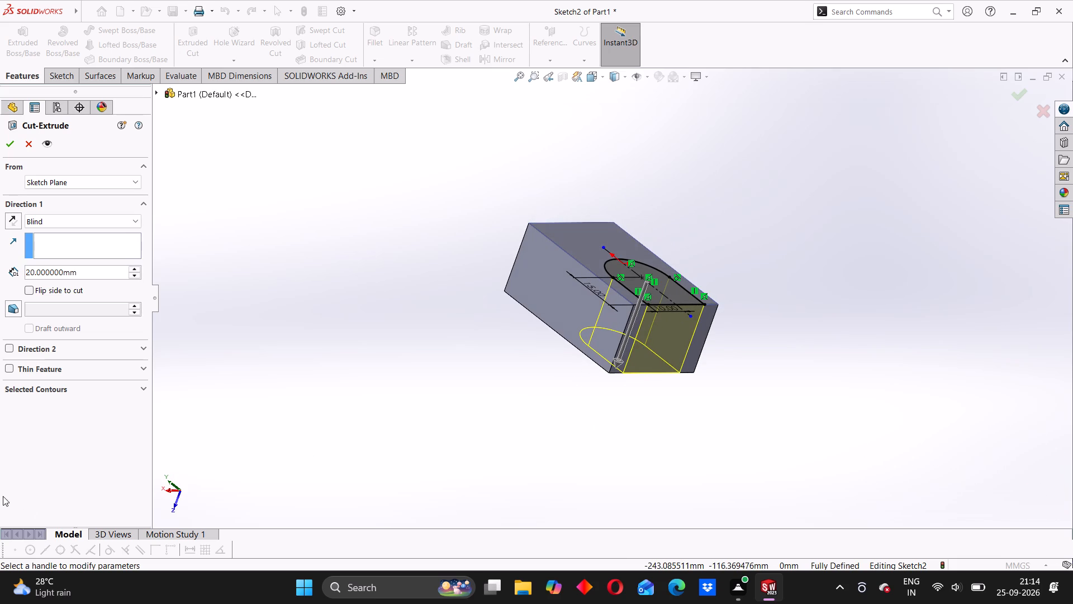
pyautogui.moveTo(90, 277); pyautogui.dragTo(80, 277)
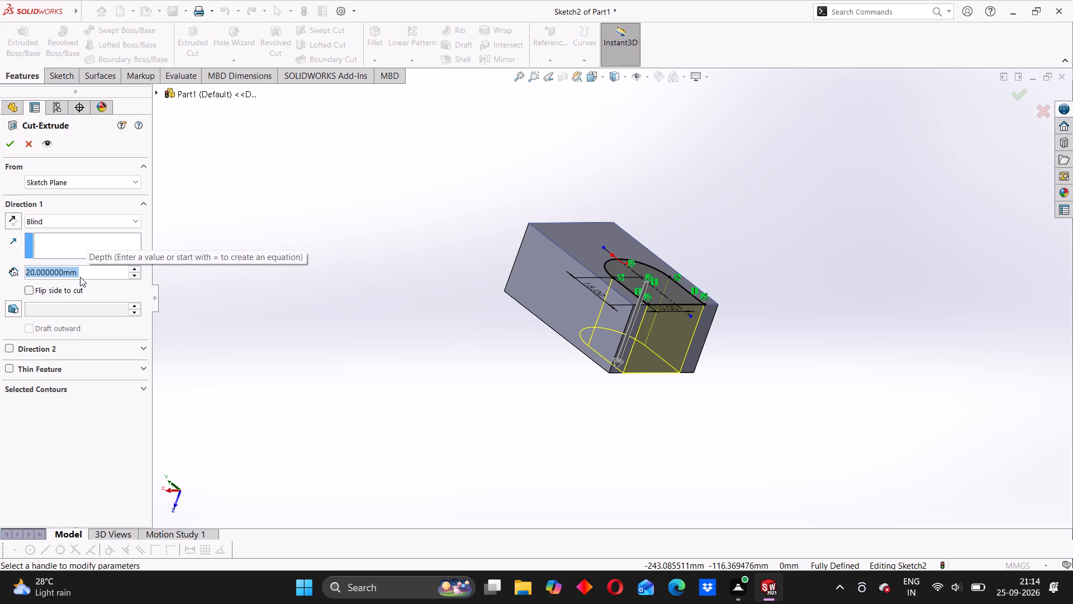
pyautogui.press('8')
pyautogui.press('Return')
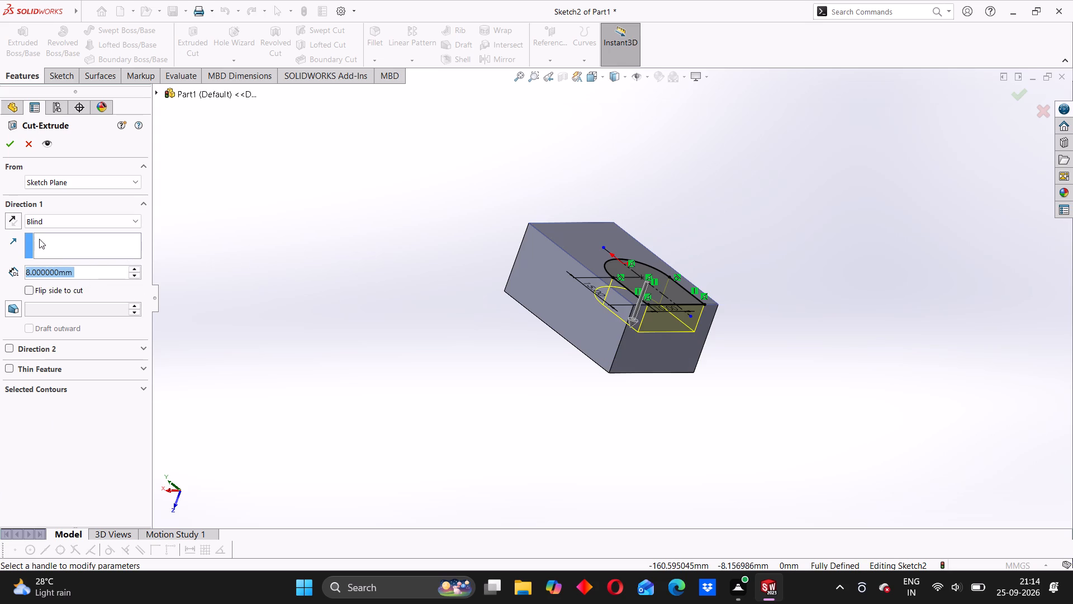
pyautogui.click(6, 143)
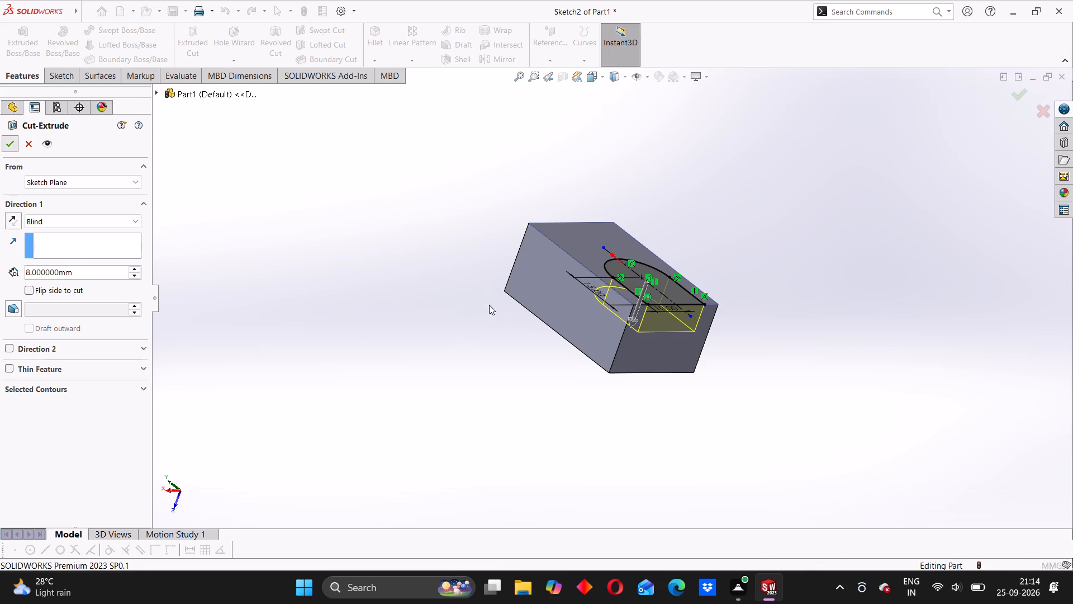
pyautogui.click(748, 335)
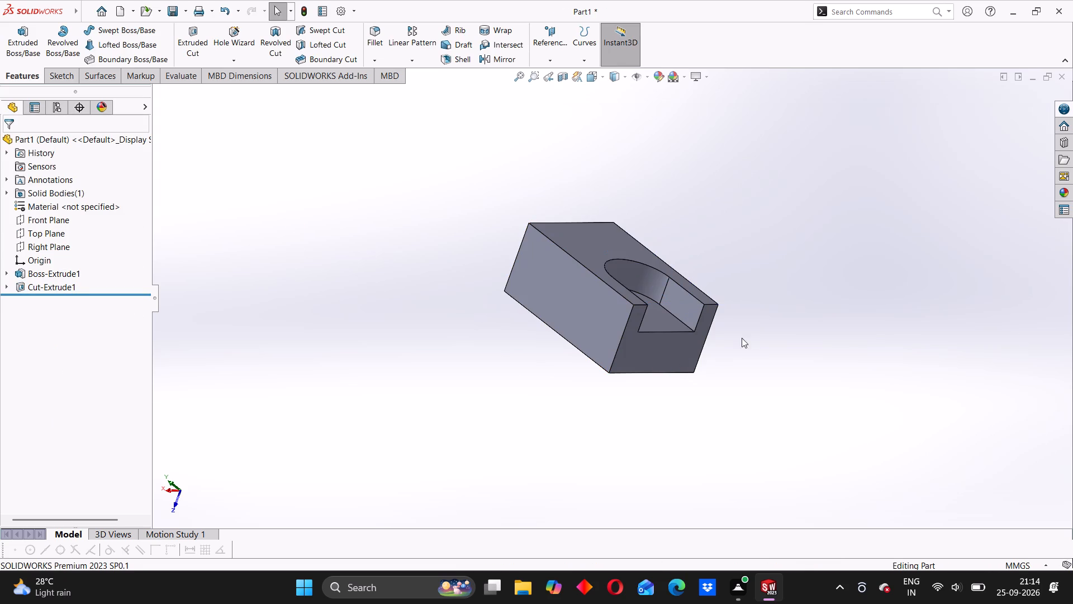
# Examine the block and its arched slot cut from several angles.
pyautogui.moveTo(735, 343); pyautogui.dragTo(620, 318, button='middle')
pyautogui.scroll(-2, 618, 314)
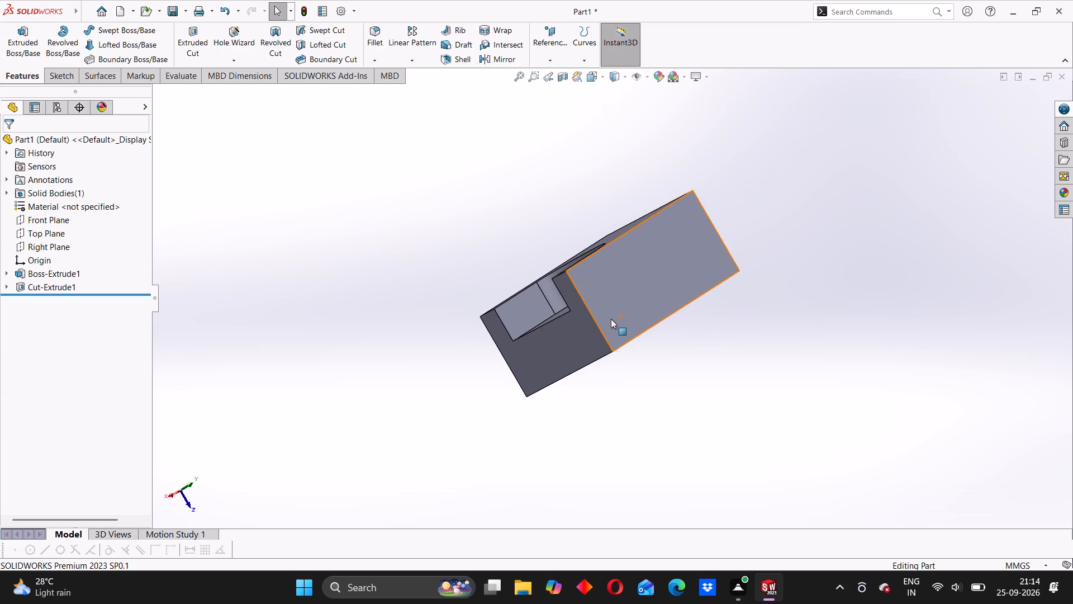
pyautogui.scroll(2, 610, 319)
pyautogui.moveTo(582, 345); pyautogui.dragTo(629, 339, button='middle')
pyautogui.scroll(-5, 595, 300)
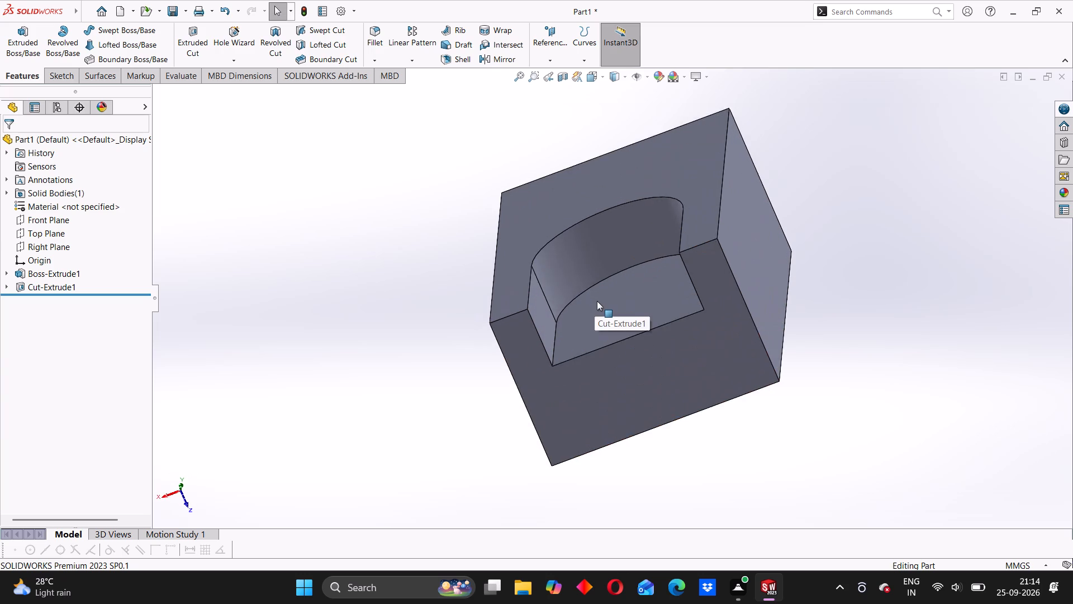
pyautogui.scroll(4, 597, 301)
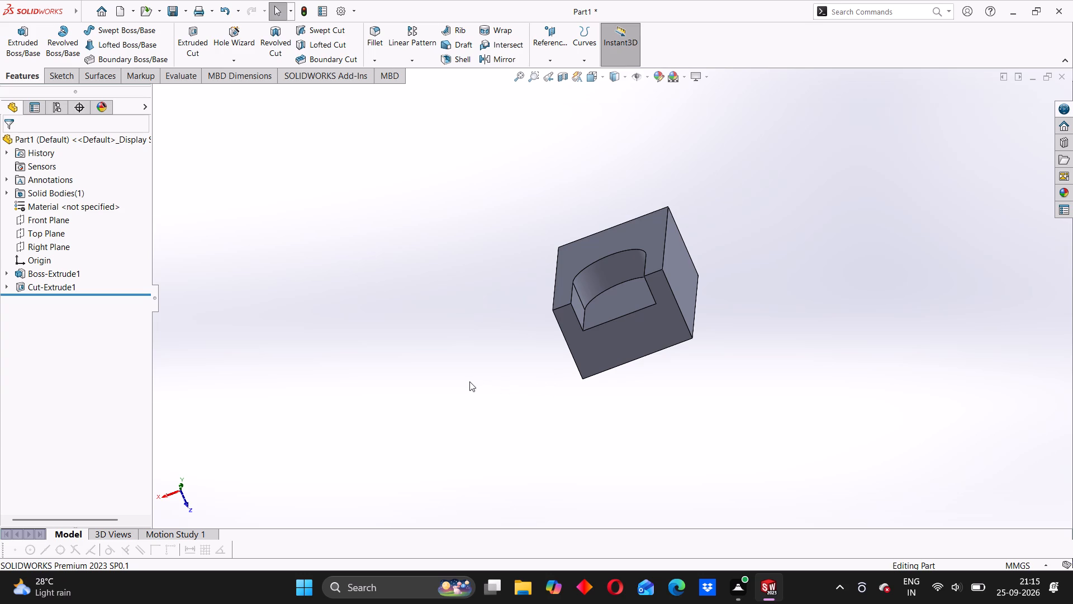
pyautogui.moveTo(538, 420); pyautogui.dragTo(597, 437, button='middle')
pyautogui.scroll(-1, 547, 364)
pyautogui.scroll(2, 547, 364)
pyautogui.moveTo(547, 364); pyautogui.dragTo(534, 433, button='middle')
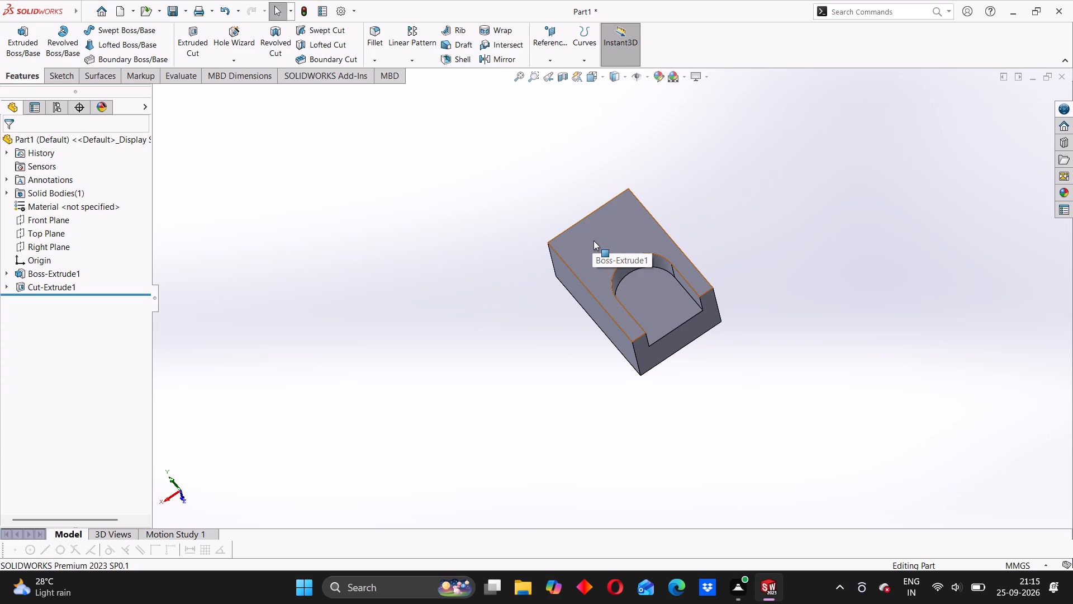
# On the block's slotted face, sketch a closed full-width rectangle about 30 by 15 mm at the end opposite the slot opening.
pyautogui.click(594, 240)
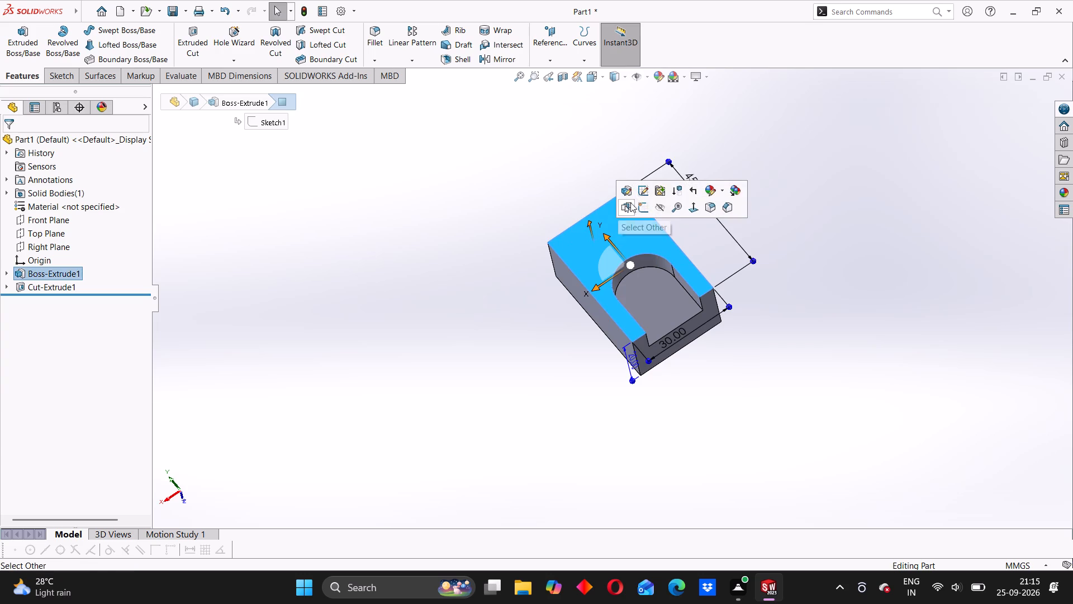
pyautogui.click(638, 202)
pyautogui.scroll(6, 580, 238)
pyautogui.scroll(-5, 614, 256)
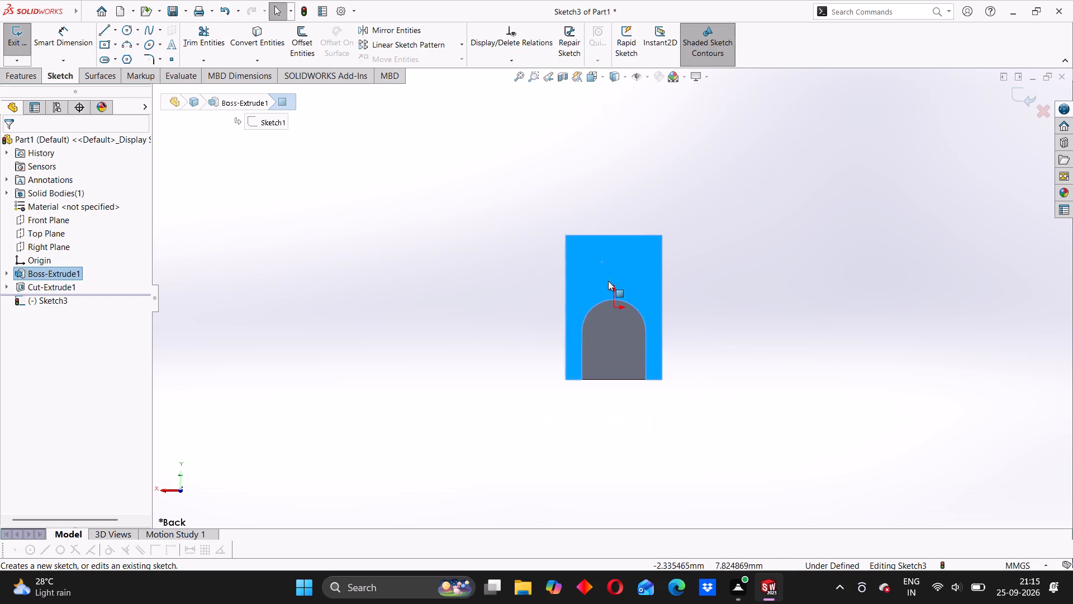
pyautogui.scroll(-3, 626, 270)
pyautogui.scroll(2, 619, 296)
pyautogui.scroll(-2, 618, 290)
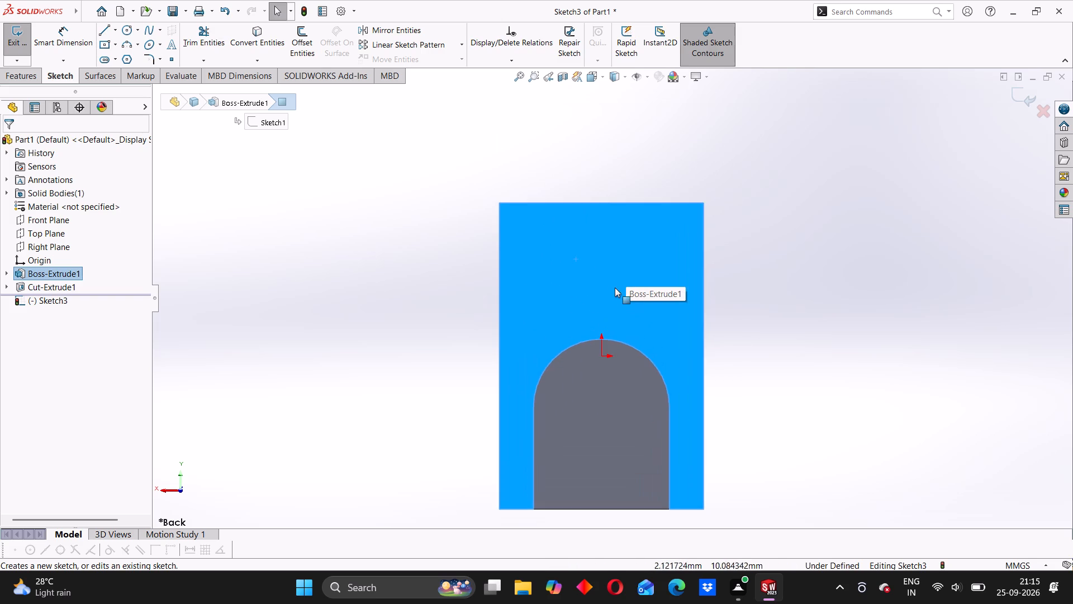
pyautogui.scroll(3, 603, 290)
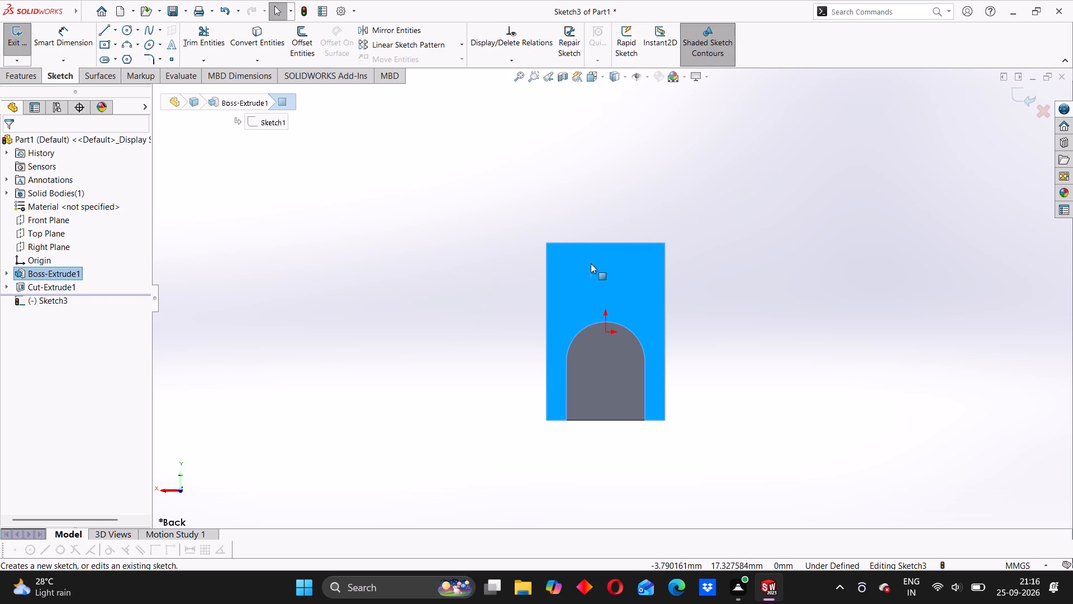
pyautogui.scroll(-2, 610, 262)
pyautogui.scroll(7, 615, 293)
pyautogui.scroll(-4, 605, 289)
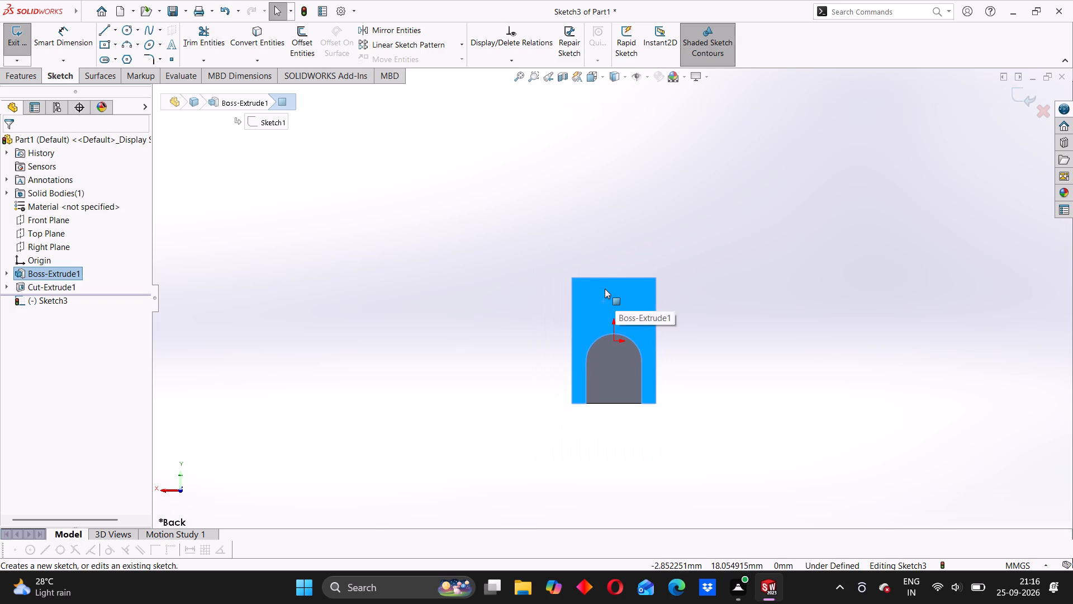
pyautogui.scroll(-2, 614, 289)
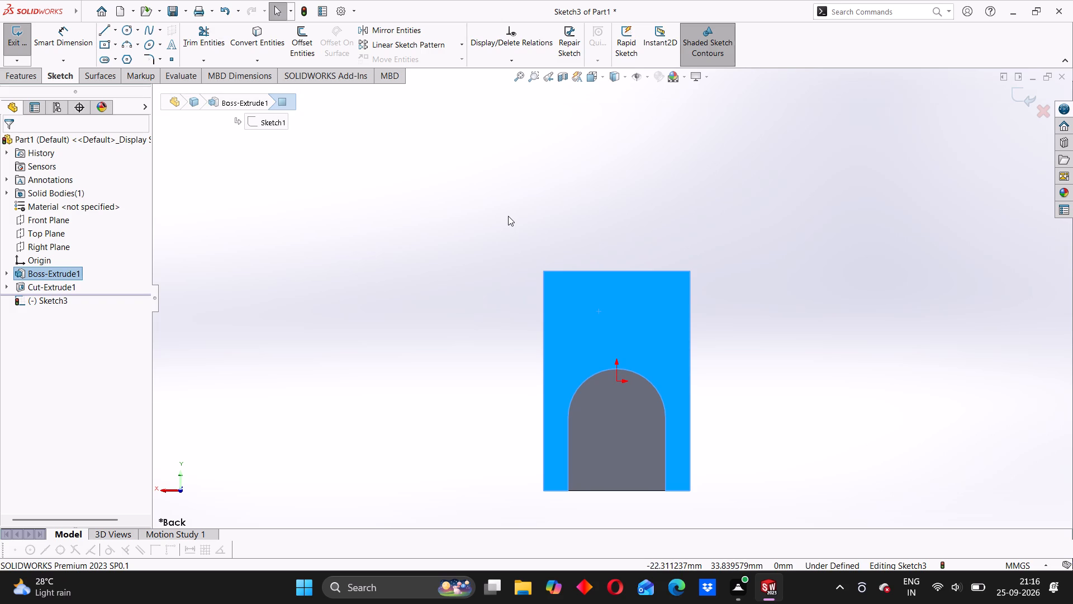
pyautogui.click(107, 32)
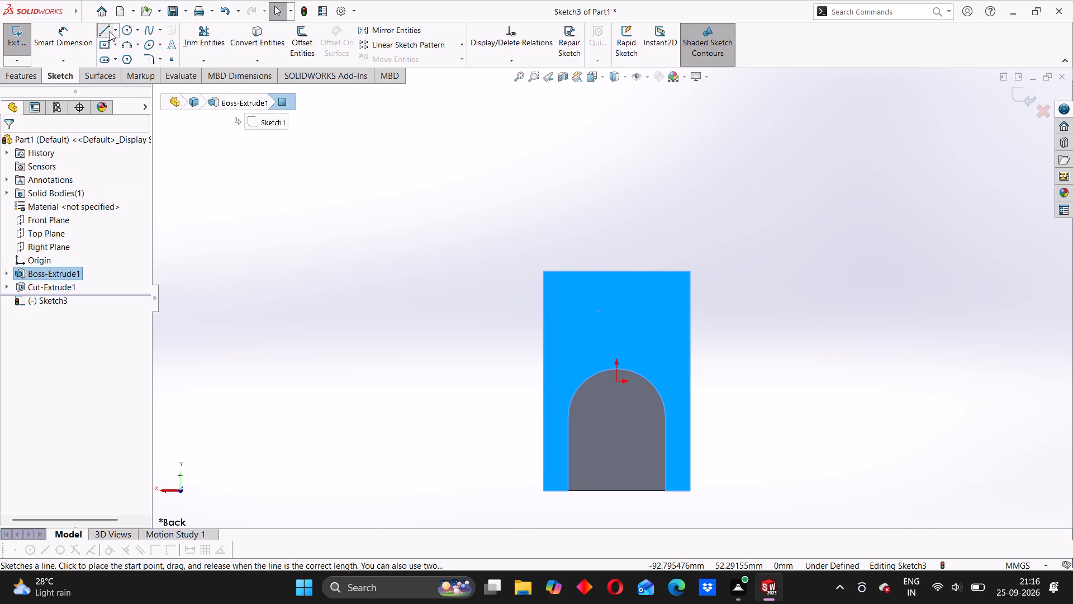
pyautogui.click(544, 271)
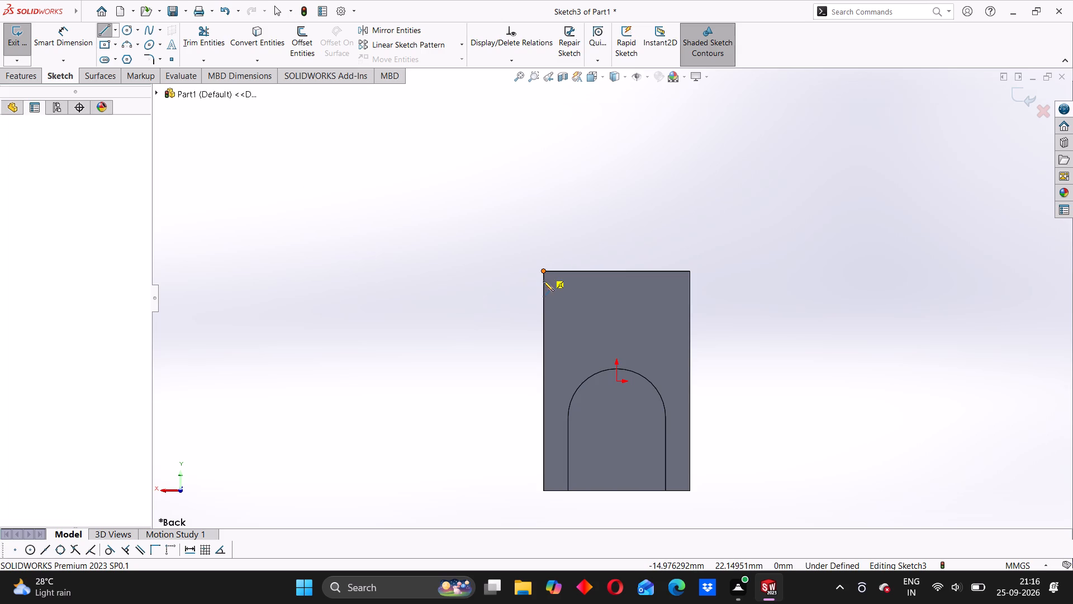
pyautogui.click(544, 345)
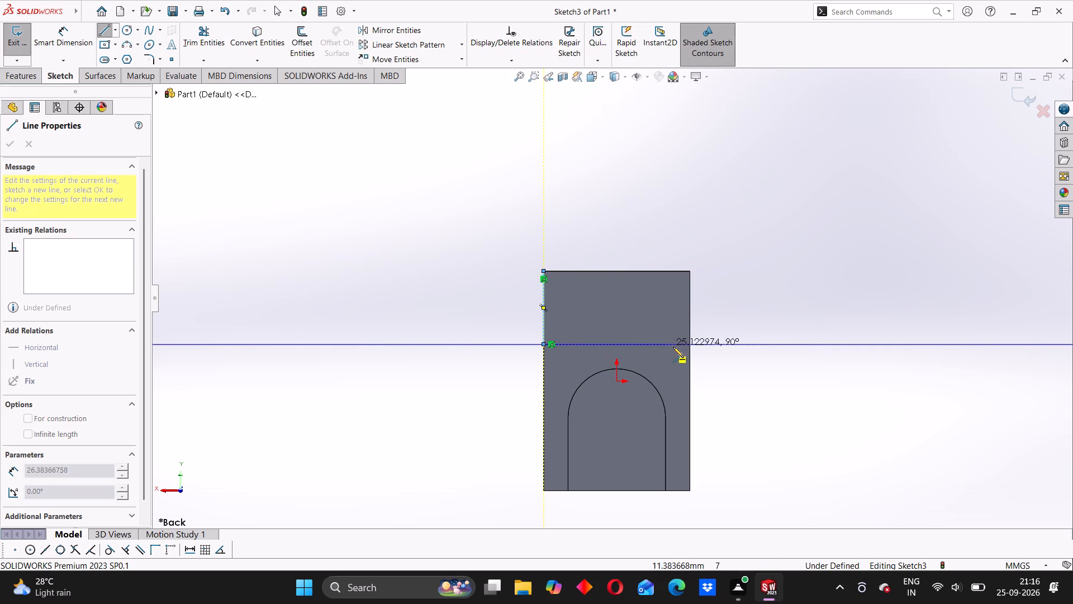
pyautogui.click(690, 345)
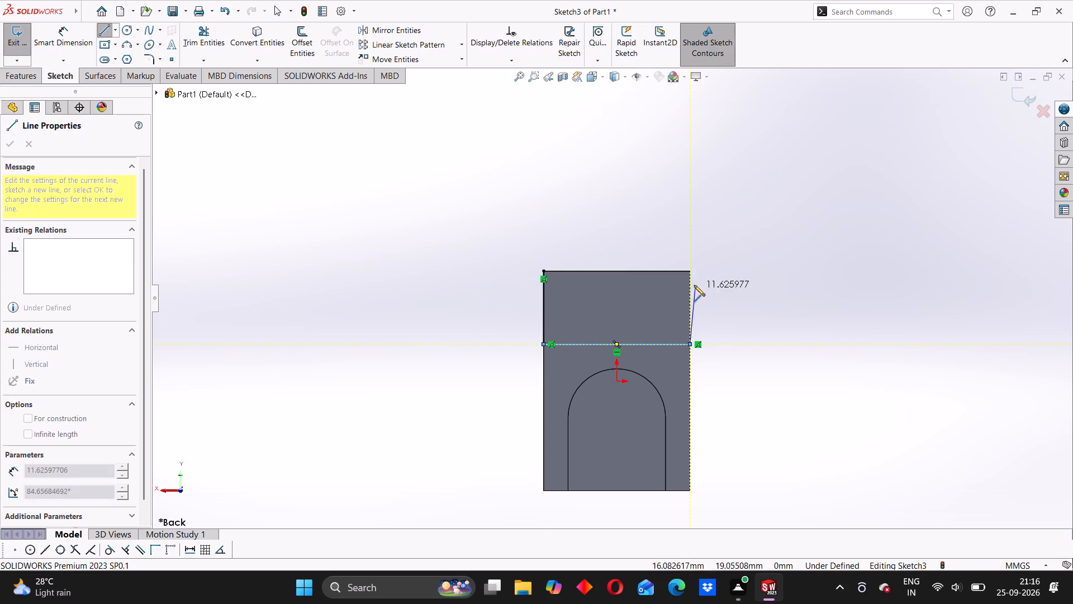
pyautogui.click(690, 270)
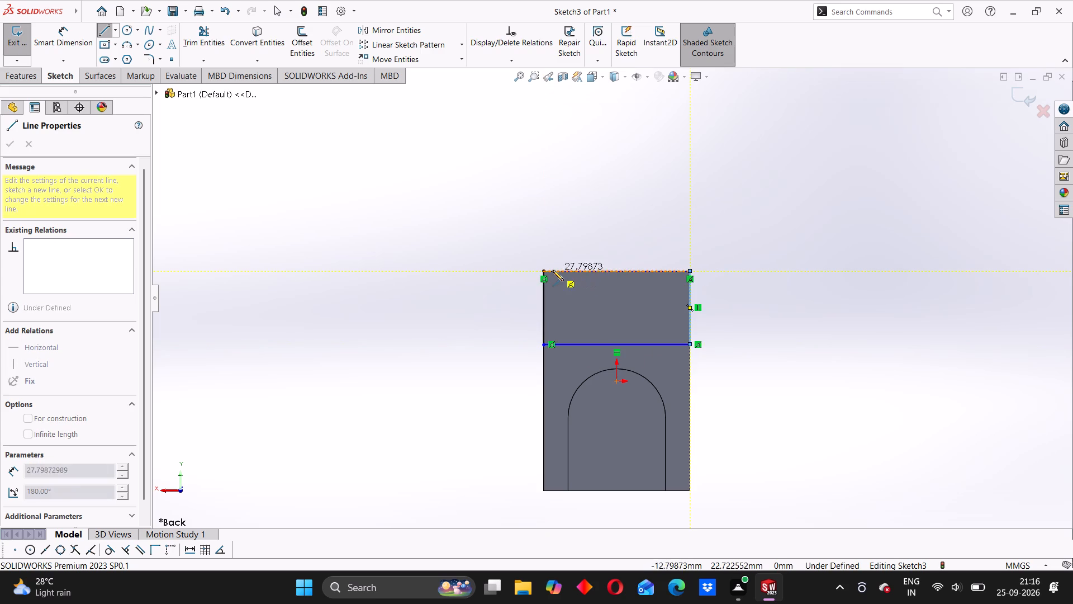
pyautogui.click(545, 270)
pyautogui.rightClick(493, 226)
pyautogui.click(505, 235)
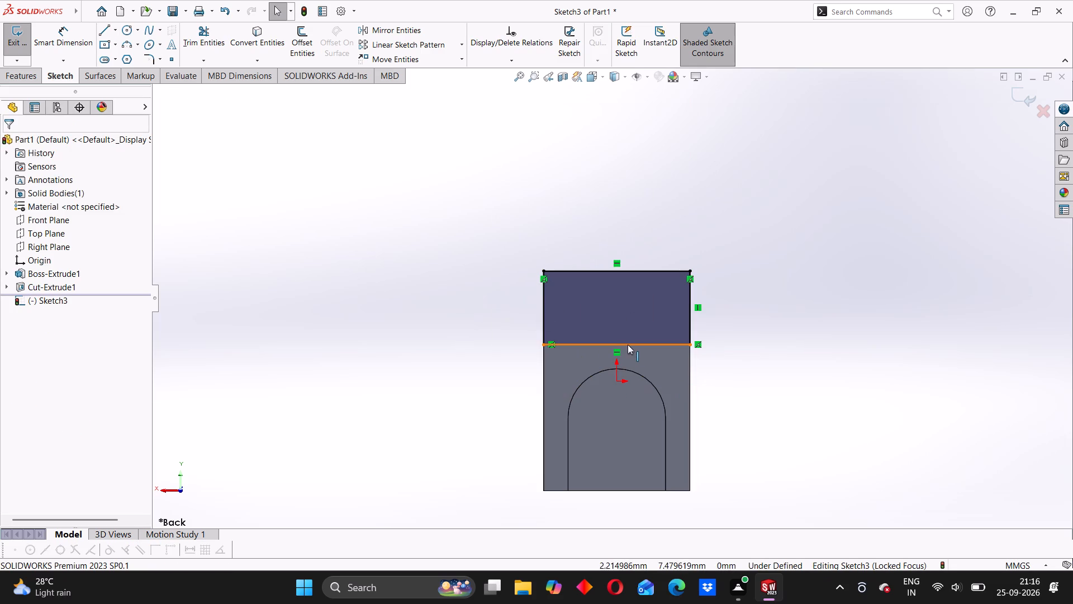
# Dimension the rectangle's short side as 15 mm.
pyautogui.click(63, 37)
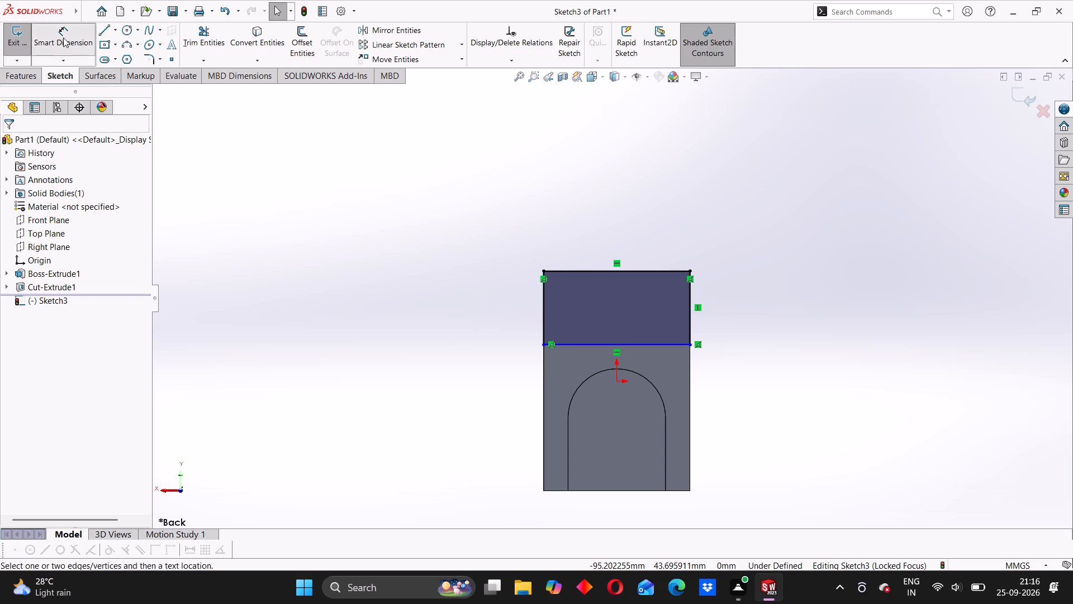
pyautogui.click(543, 298)
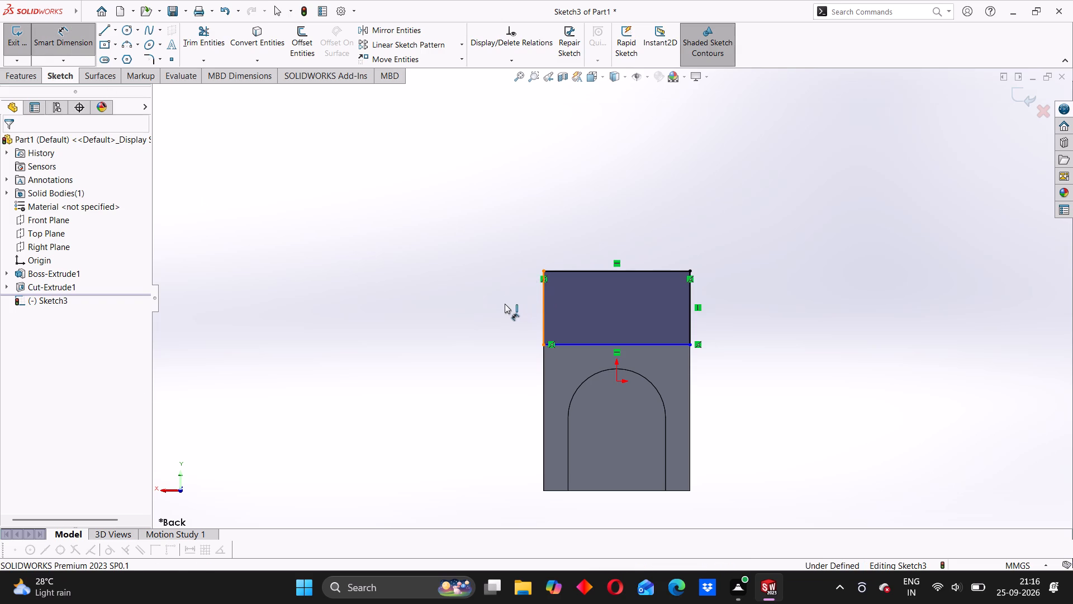
pyautogui.click(487, 299)
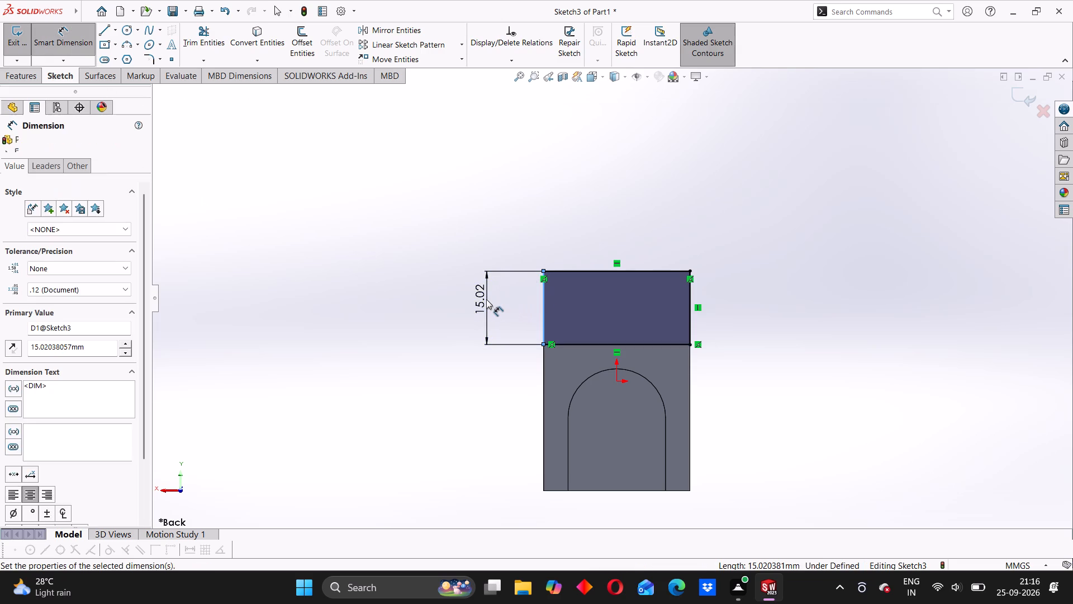
pyautogui.write('15')
pyautogui.press('Return')
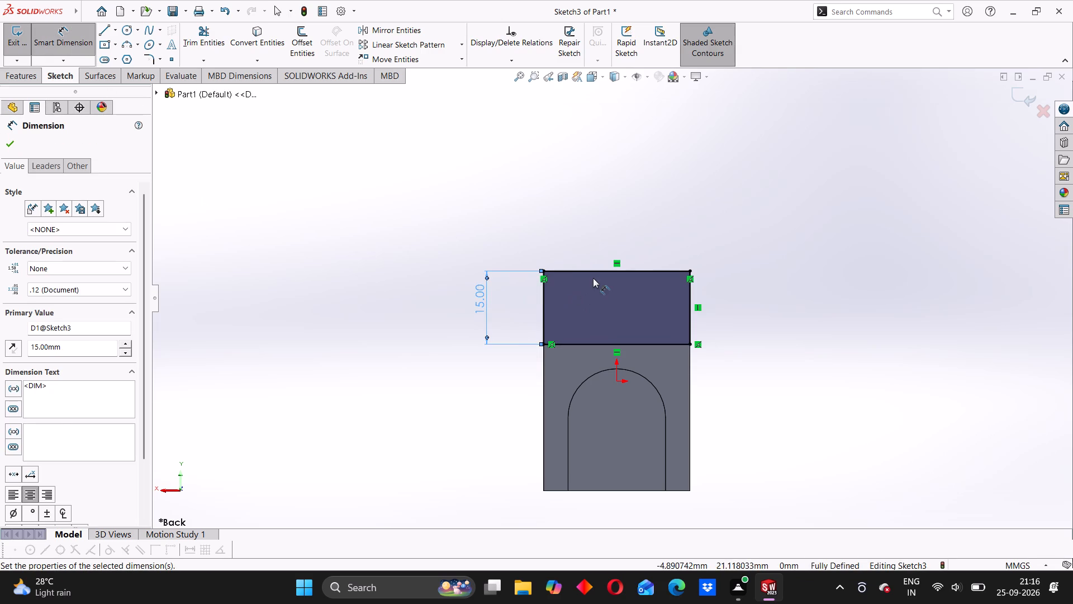
pyautogui.click(594, 271)
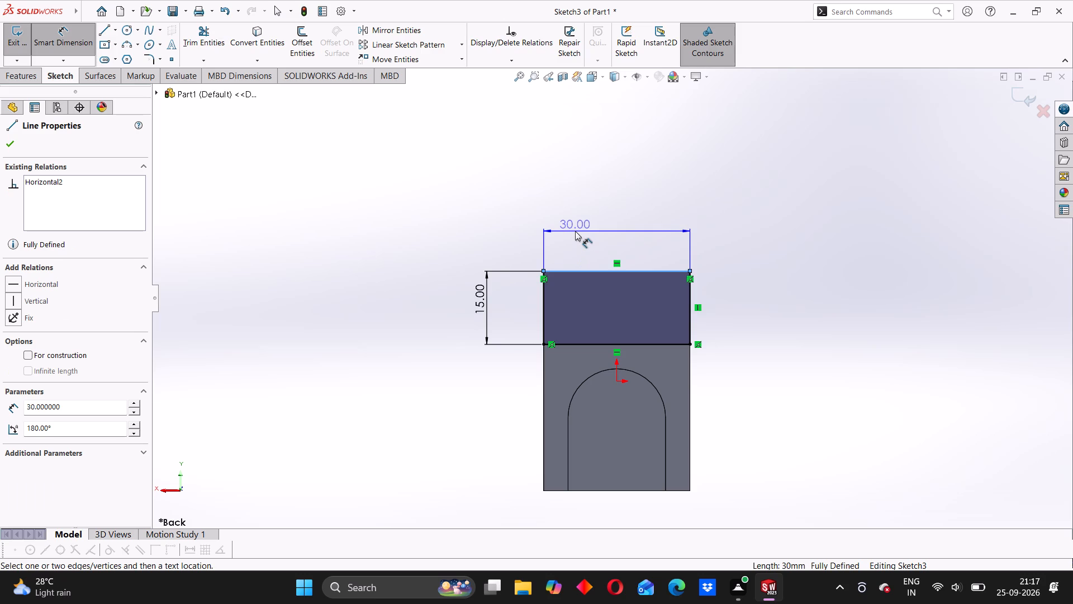
pyautogui.press('Escape')
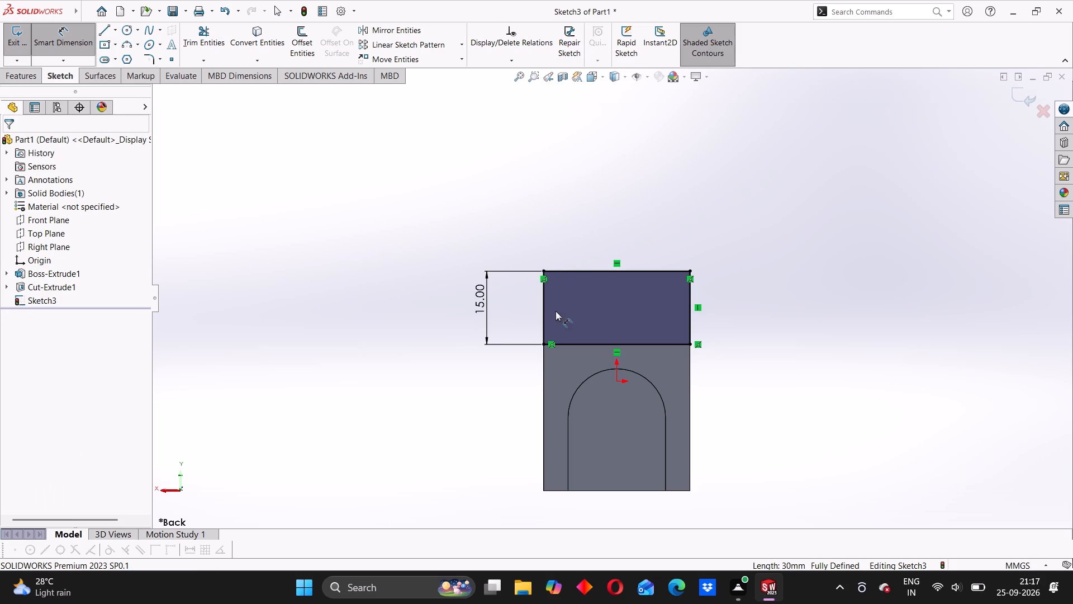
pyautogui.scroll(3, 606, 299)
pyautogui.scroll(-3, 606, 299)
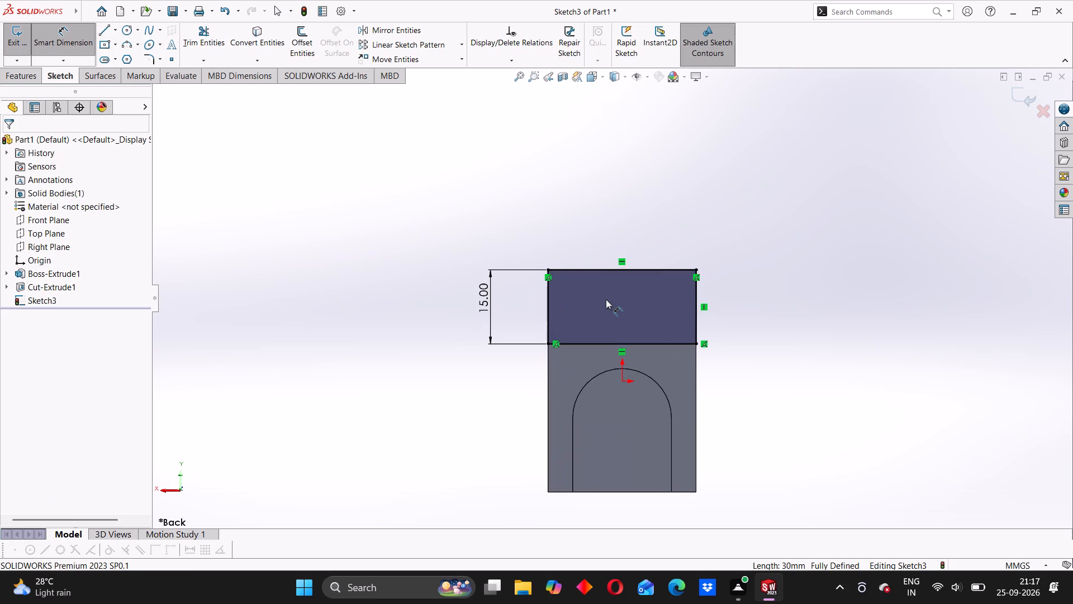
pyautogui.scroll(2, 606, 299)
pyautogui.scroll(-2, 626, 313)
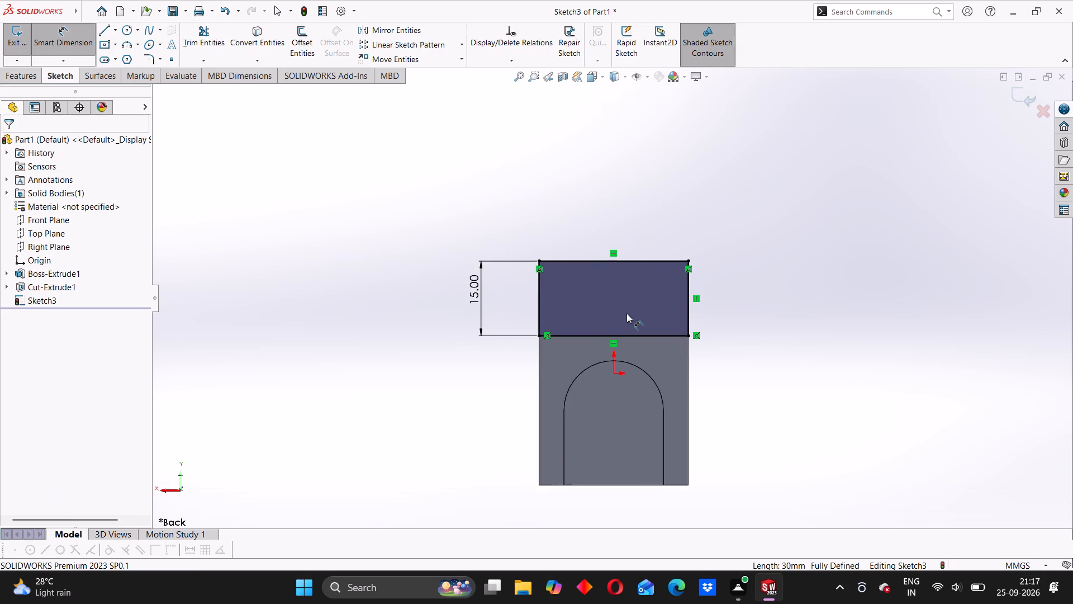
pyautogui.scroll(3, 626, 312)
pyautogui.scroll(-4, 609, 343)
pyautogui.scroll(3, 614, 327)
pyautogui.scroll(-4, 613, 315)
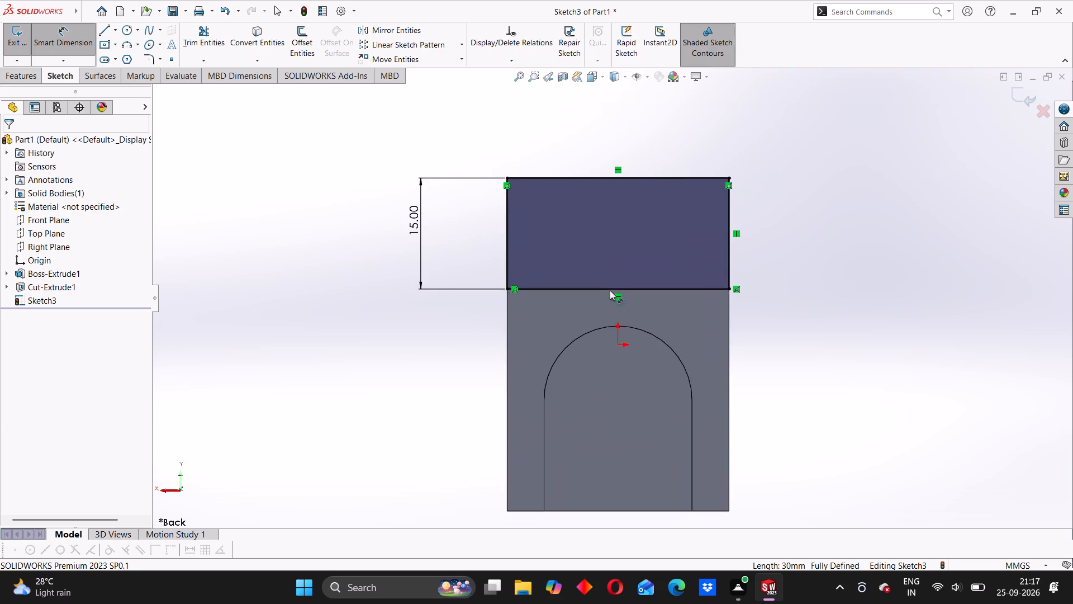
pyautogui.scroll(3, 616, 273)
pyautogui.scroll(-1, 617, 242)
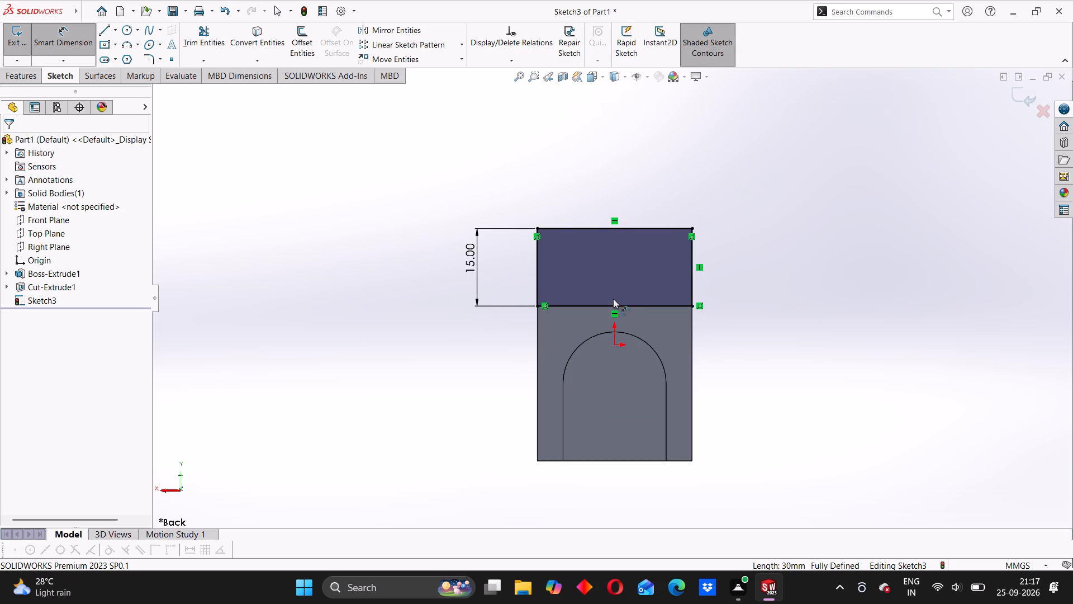
# Extrude the rectangle outward from the slotted face as a blind boss 30 mm deep, merged with the block.
pyautogui.click(22, 81)
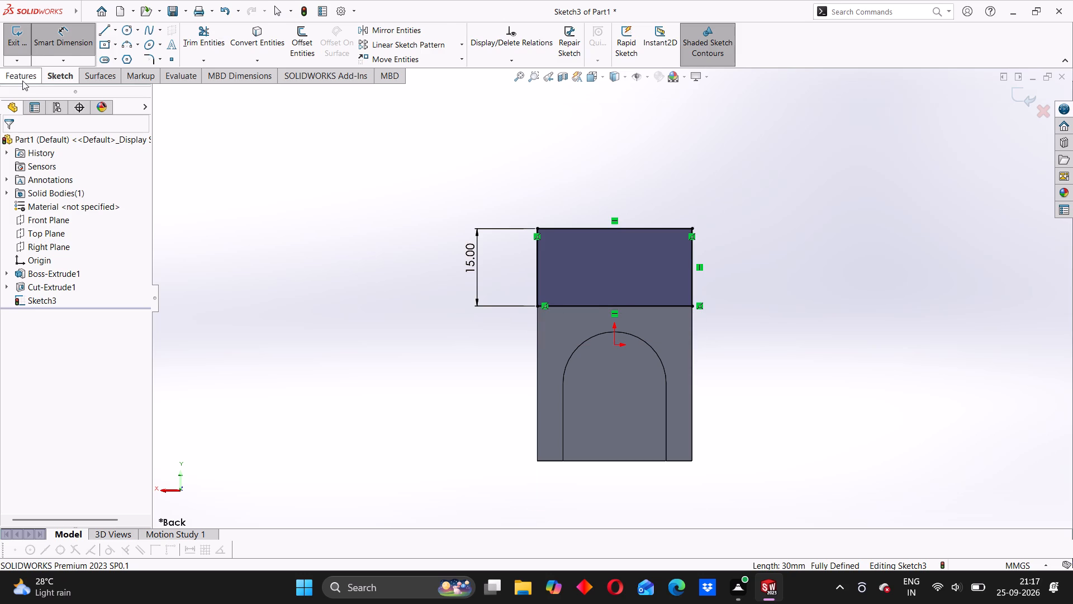
pyautogui.click(21, 41)
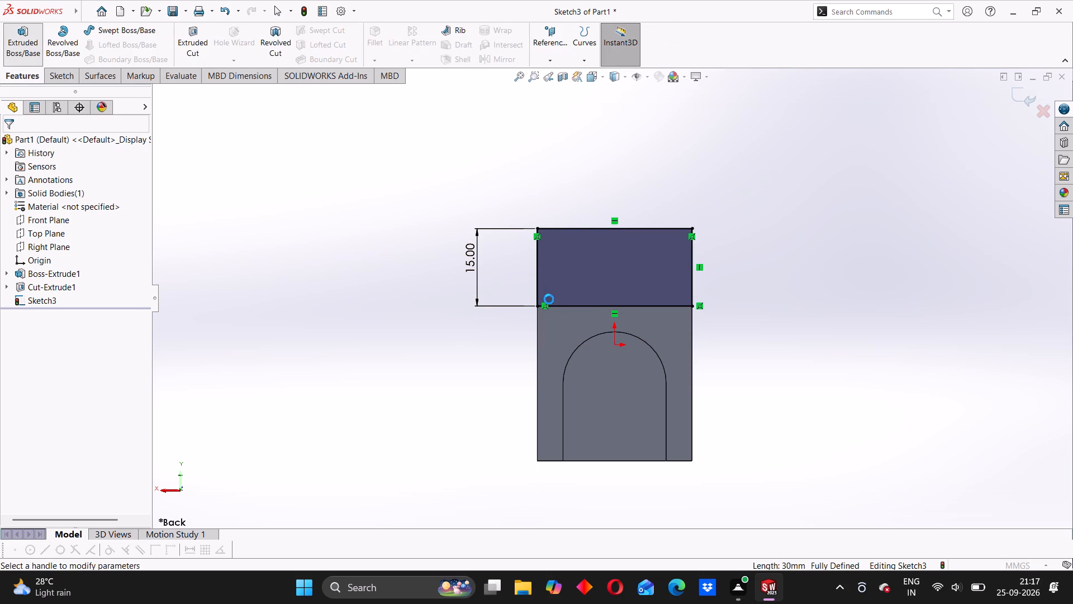
pyautogui.moveTo(533, 322); pyautogui.dragTo(590, 257, button='middle')
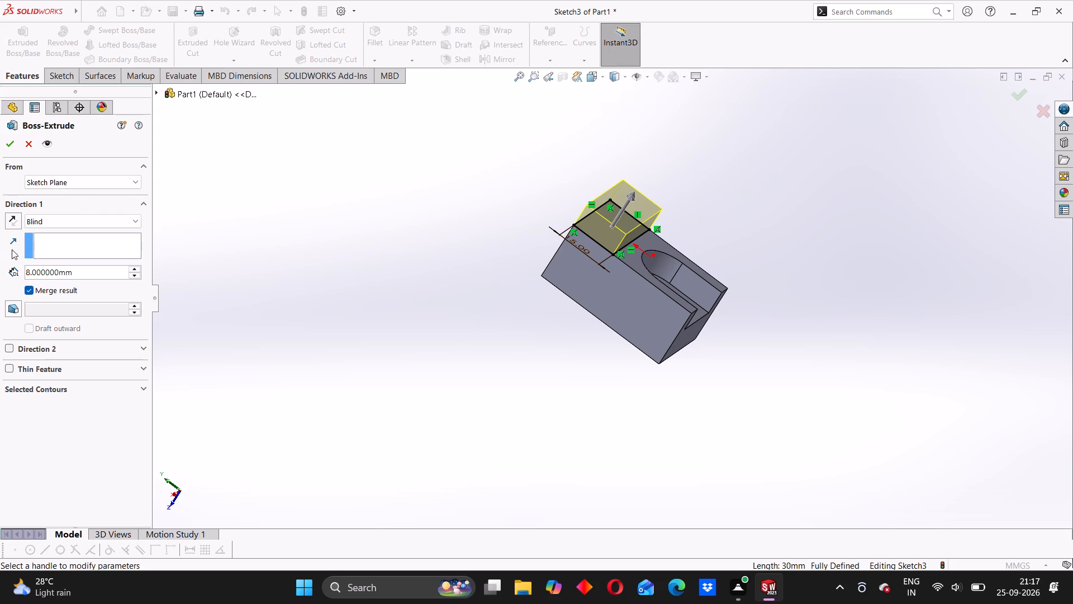
pyautogui.click(78, 277)
pyautogui.moveTo(77, 276); pyautogui.dragTo(36, 284)
pyautogui.moveTo(36, 284); pyautogui.dragTo(17, 284)
pyautogui.write('30')
pyautogui.press('Return')
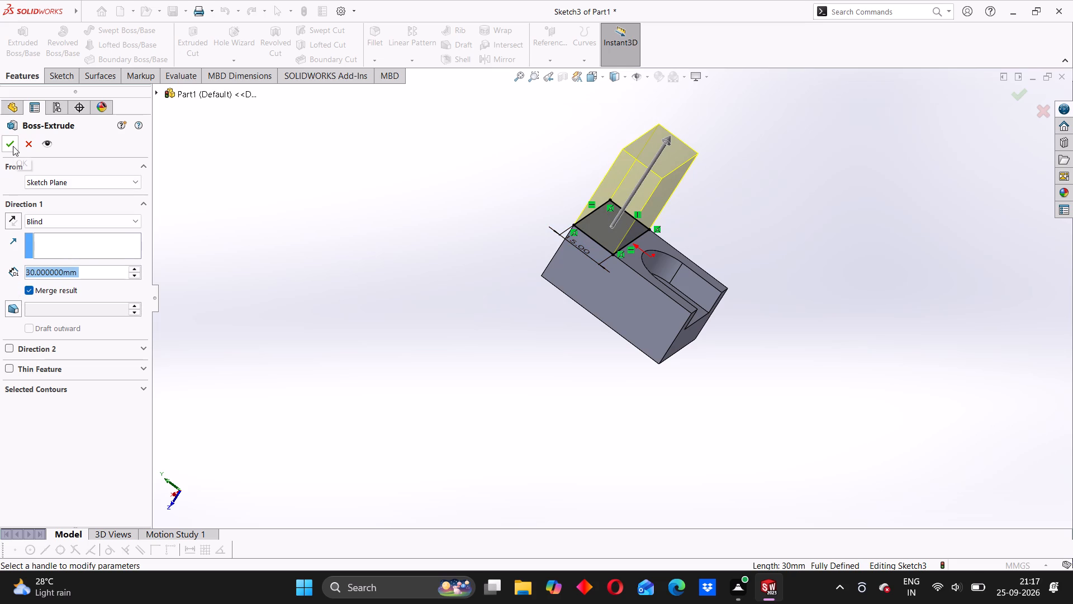
pyautogui.moveTo(553, 342); pyautogui.dragTo(516, 300, button='middle')
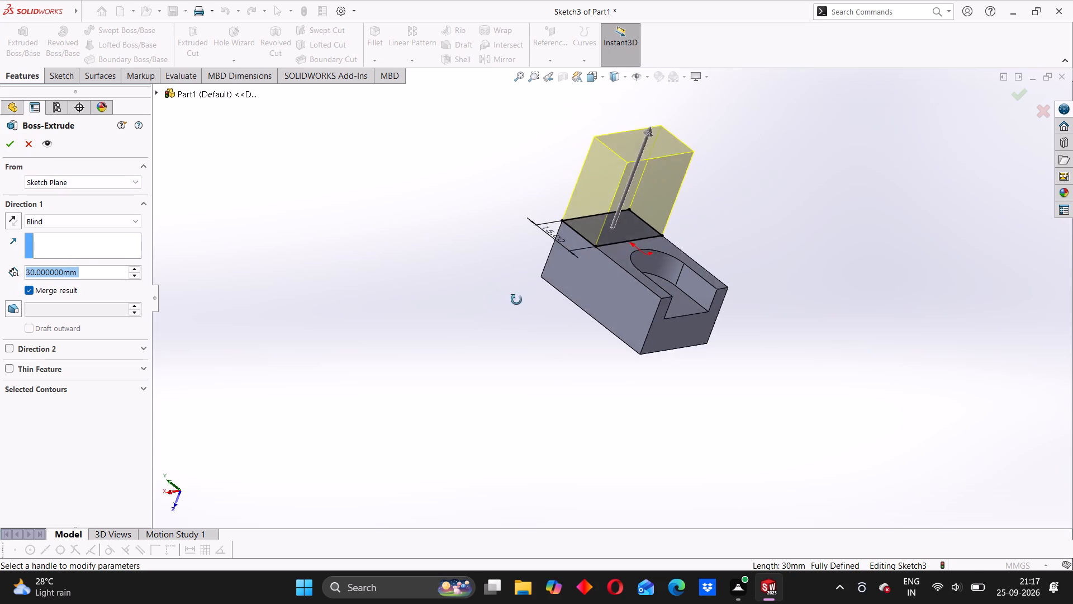
pyautogui.moveTo(516, 300); pyautogui.dragTo(485, 273, button='middle')
pyautogui.click(2, 144)
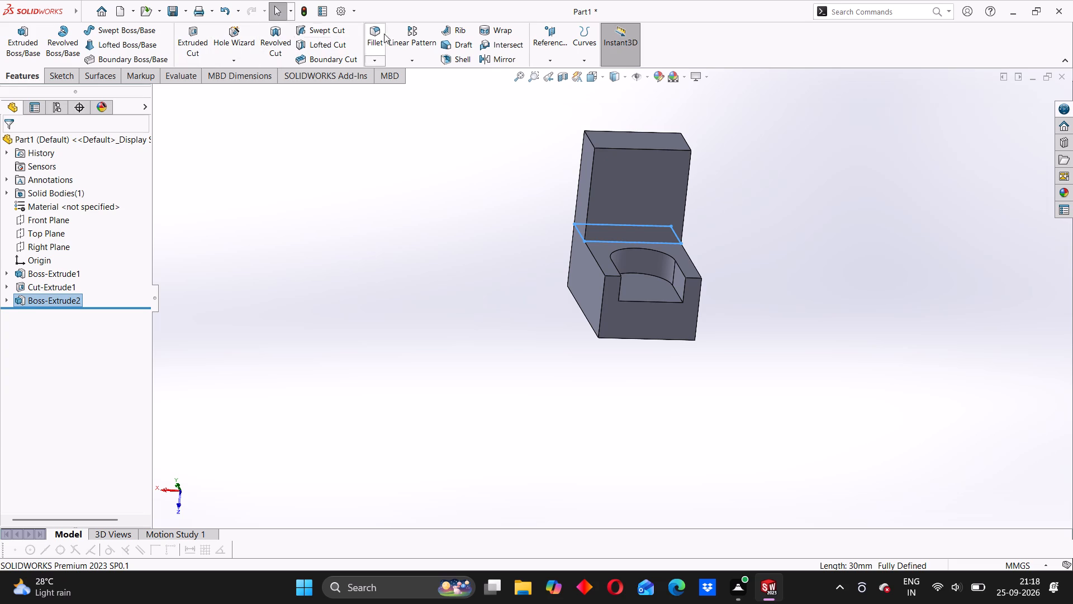
# Fillet the two short outer-end edges of the upright boss with a 15 mm symmetric radius to round its end.
pyautogui.click(370, 29)
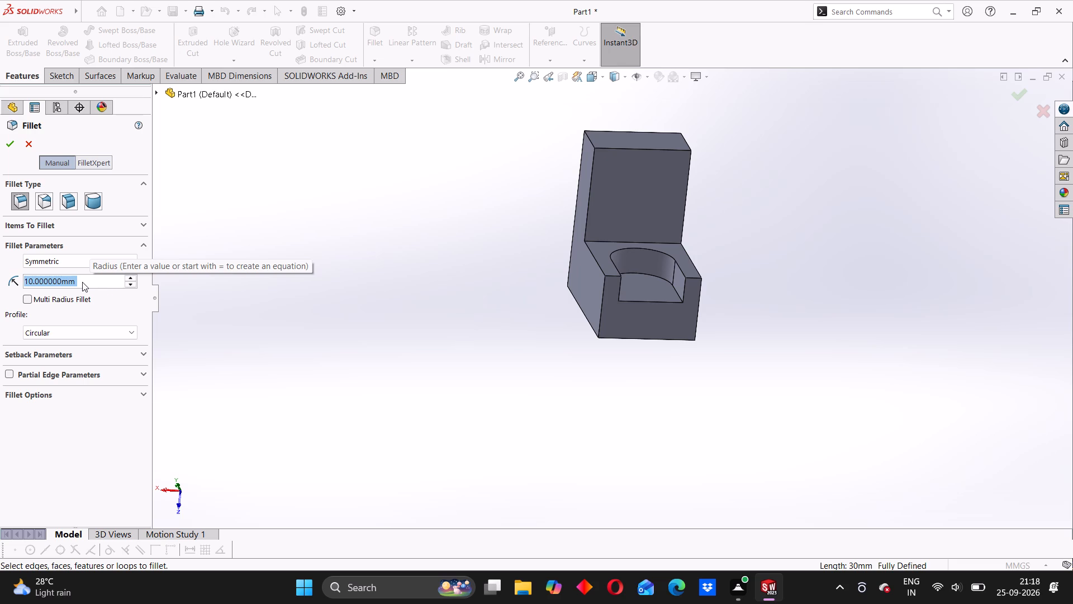
pyautogui.write('15')
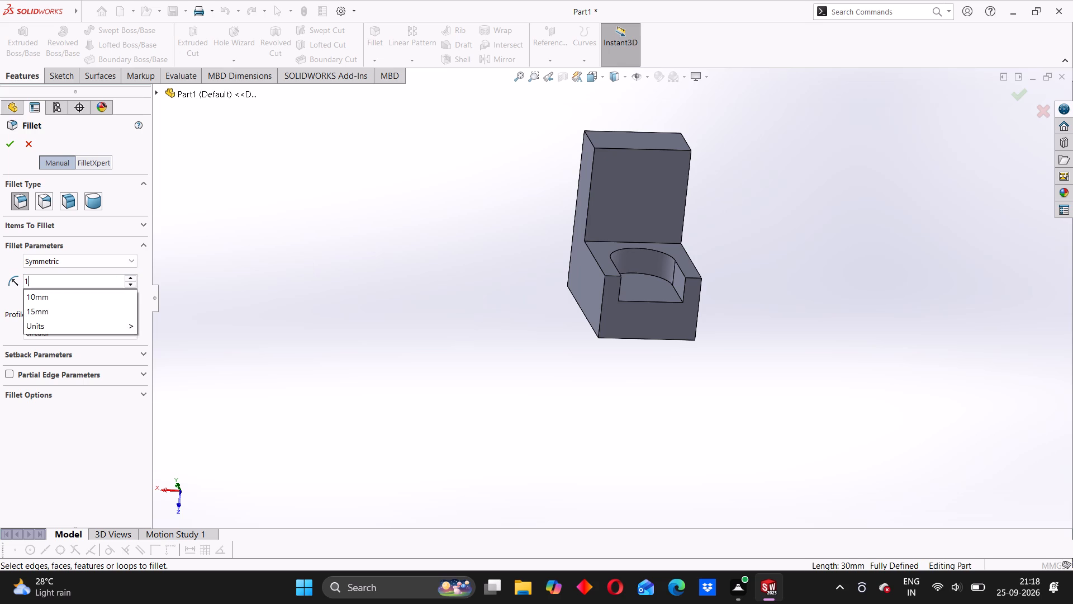
pyautogui.press('Return')
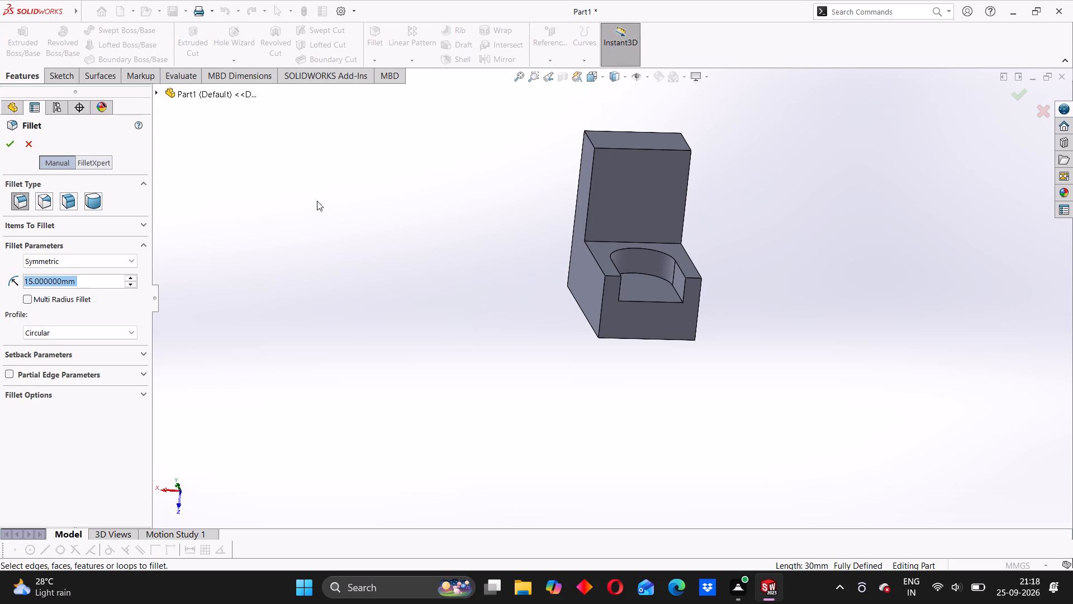
pyautogui.scroll(-2, 591, 140)
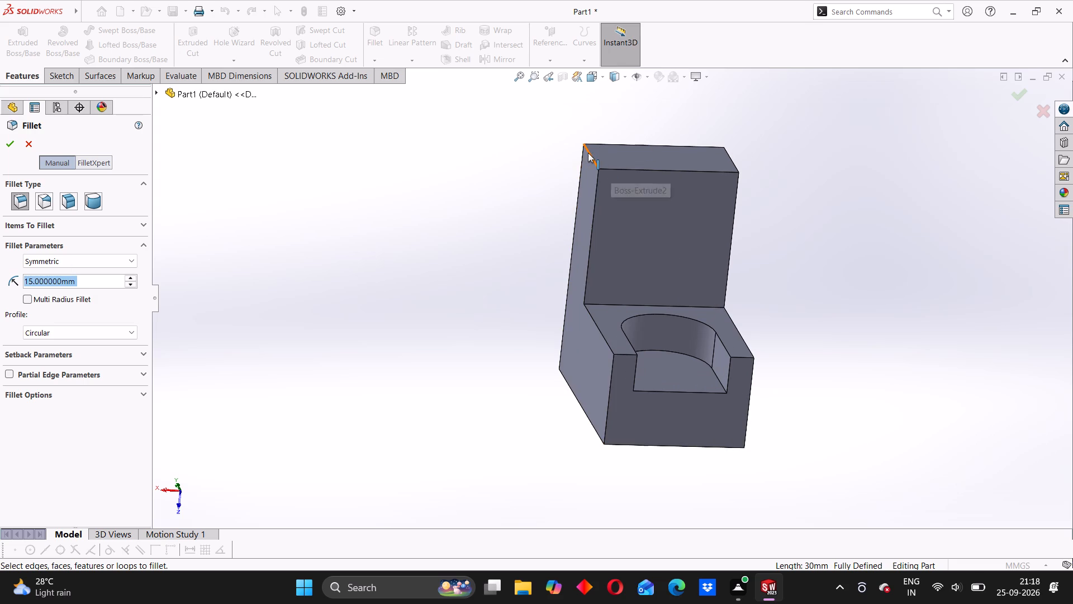
pyautogui.click(590, 153)
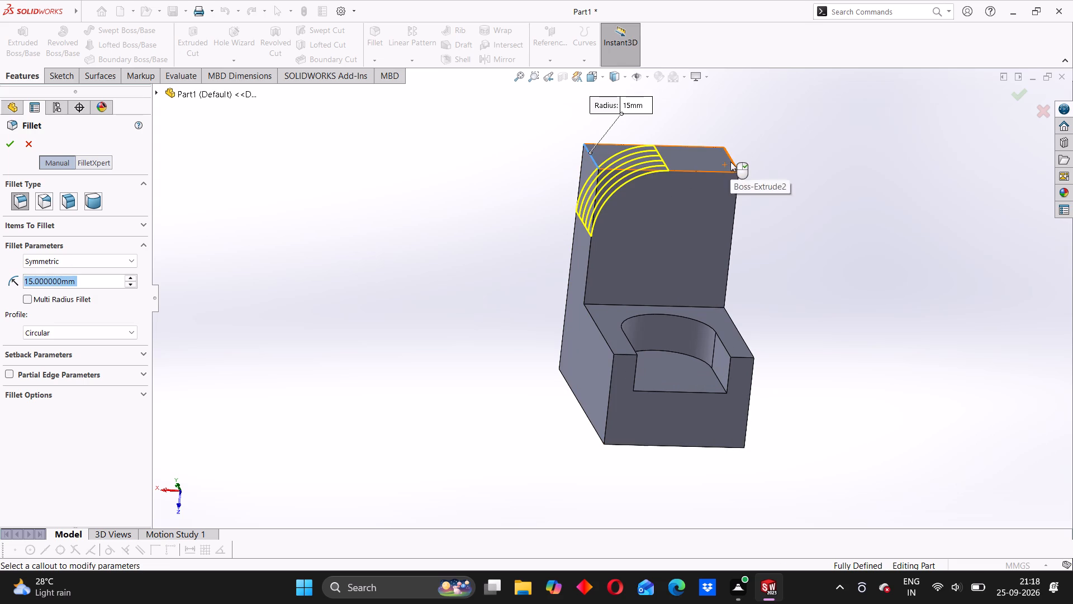
pyautogui.moveTo(802, 205); pyautogui.dragTo(756, 226, button='middle')
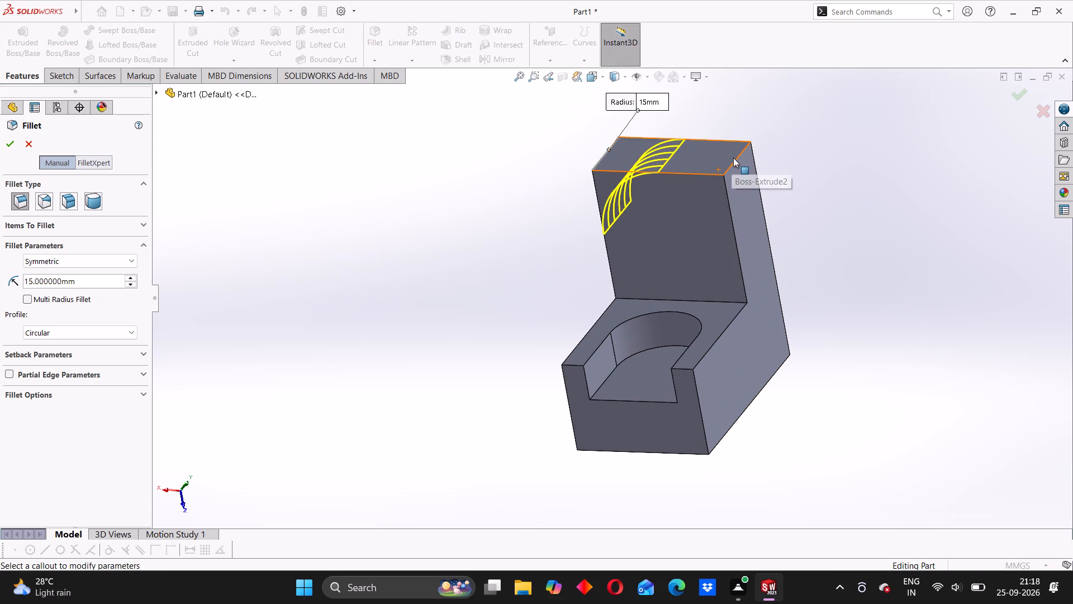
pyautogui.click(735, 160)
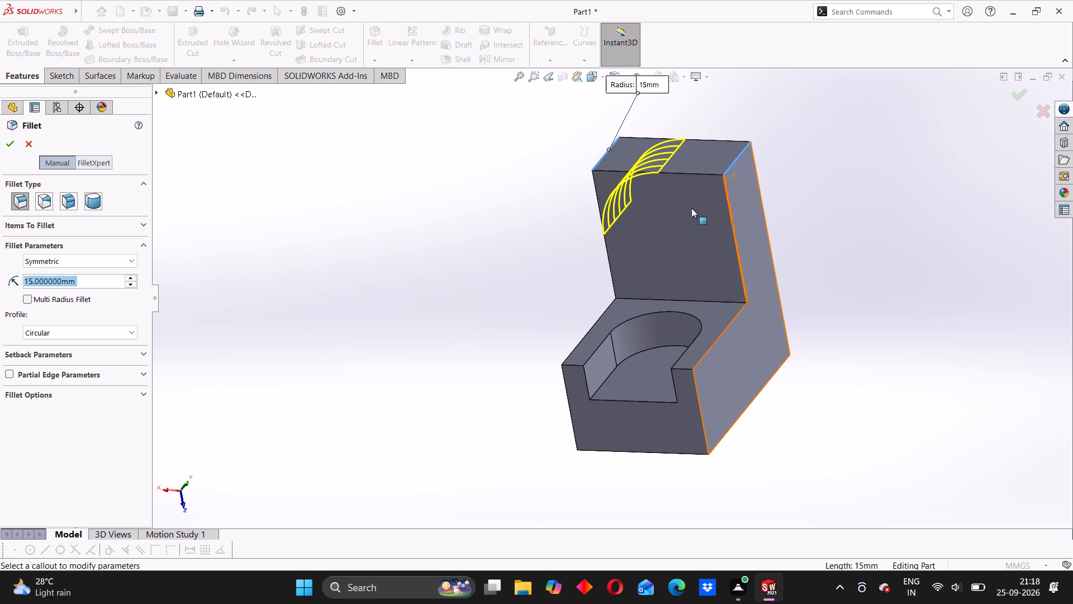
pyautogui.click(17, 147)
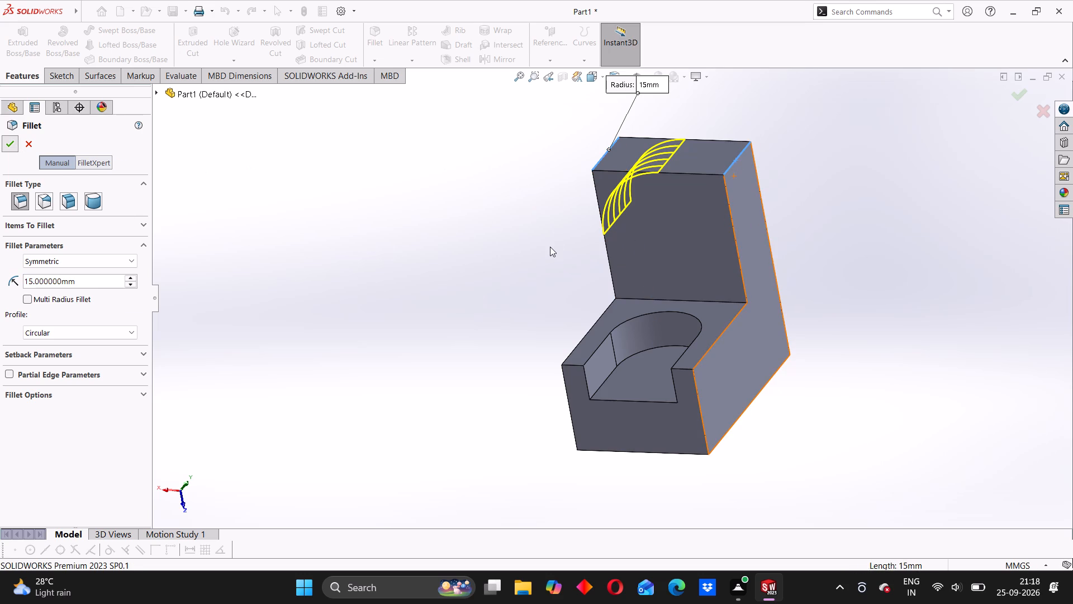
# On the rounded lug's face above the slotted block, sketch a circle about 12.8 mm in diameter, concentric with the rounded end.
pyautogui.moveTo(550, 247); pyautogui.dragTo(601, 232, button='middle')
pyautogui.click(658, 207)
pyautogui.click(706, 178)
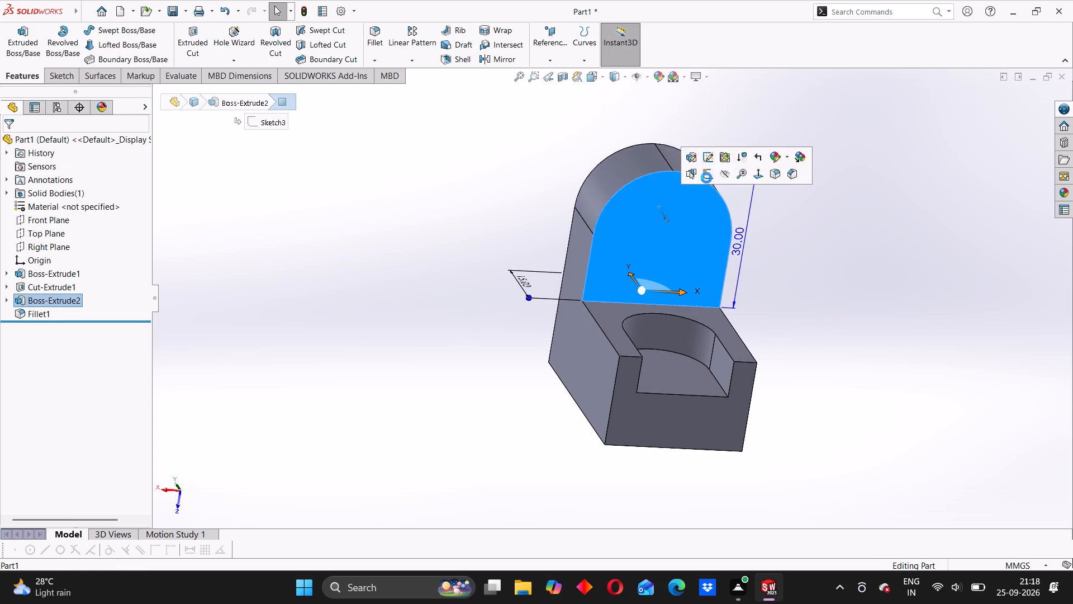
pyautogui.click(123, 32)
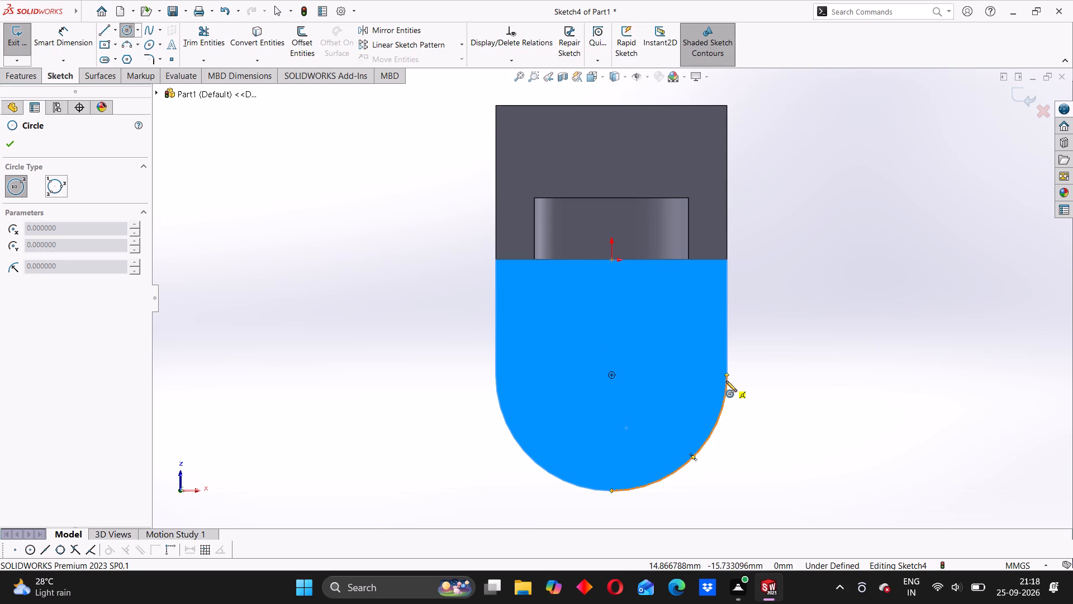
pyautogui.click(612, 374)
pyautogui.click(651, 404)
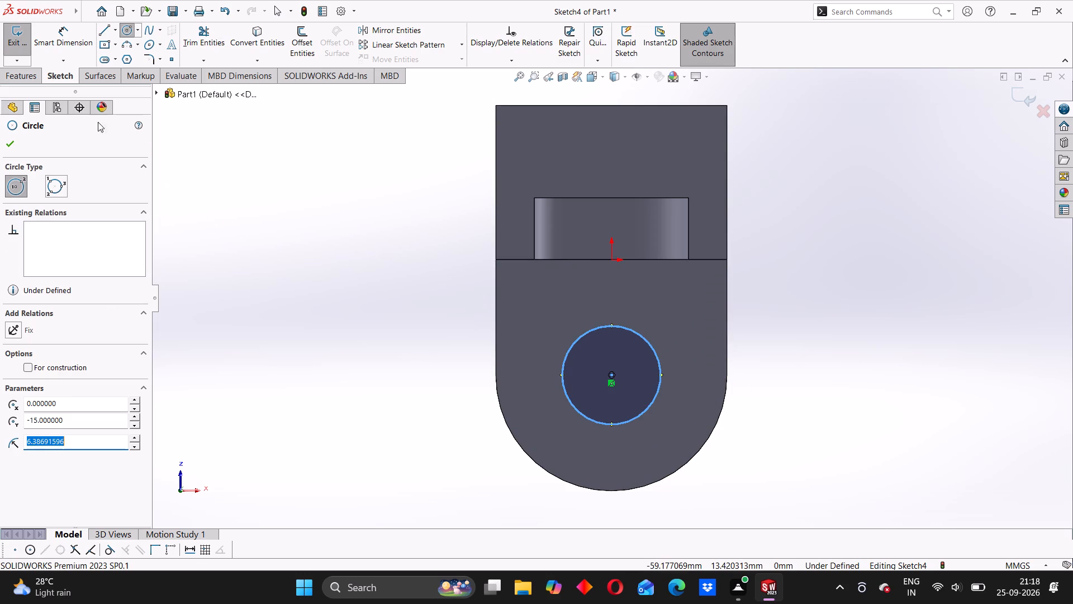
# Dimension the circle's diameter as 20 mm.
pyautogui.click(51, 45)
pyautogui.click(574, 341)
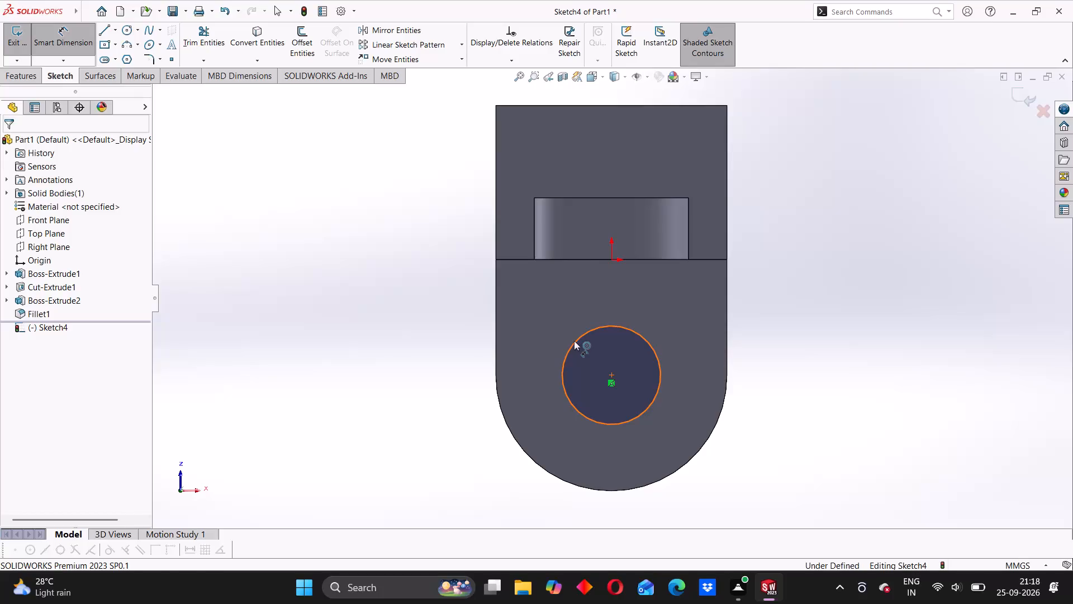
pyautogui.click(450, 383)
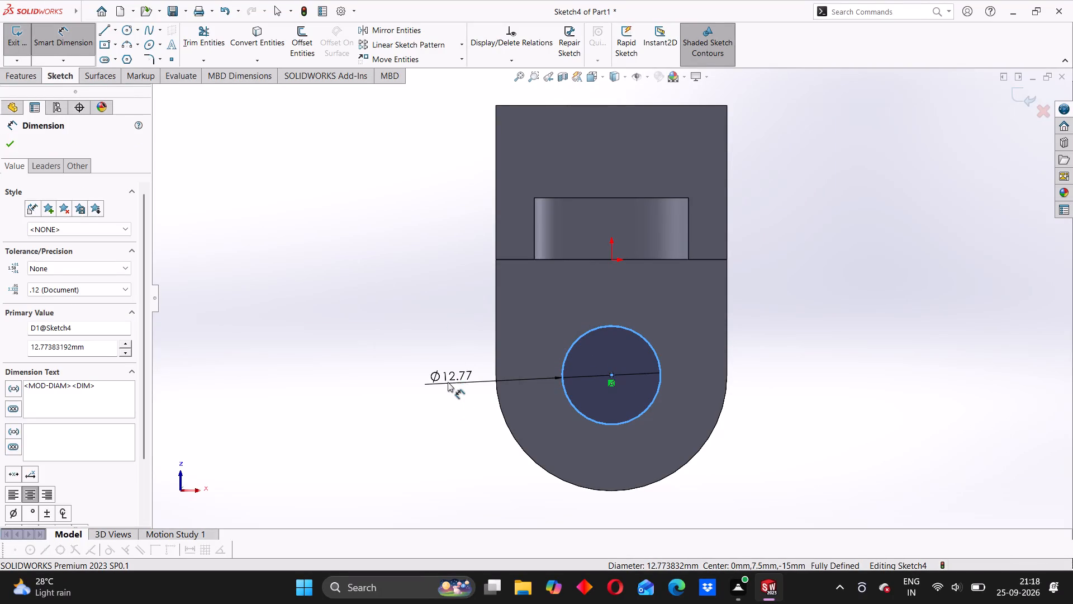
pyautogui.write('20')
pyautogui.press('Return')
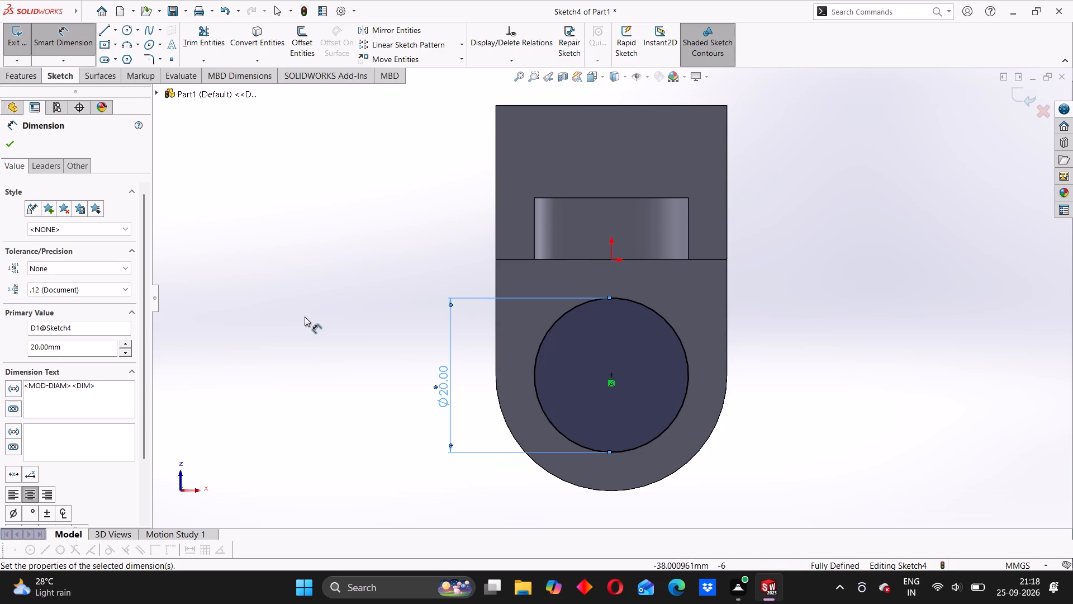
pyautogui.click(8, 152)
pyautogui.click(10, 141)
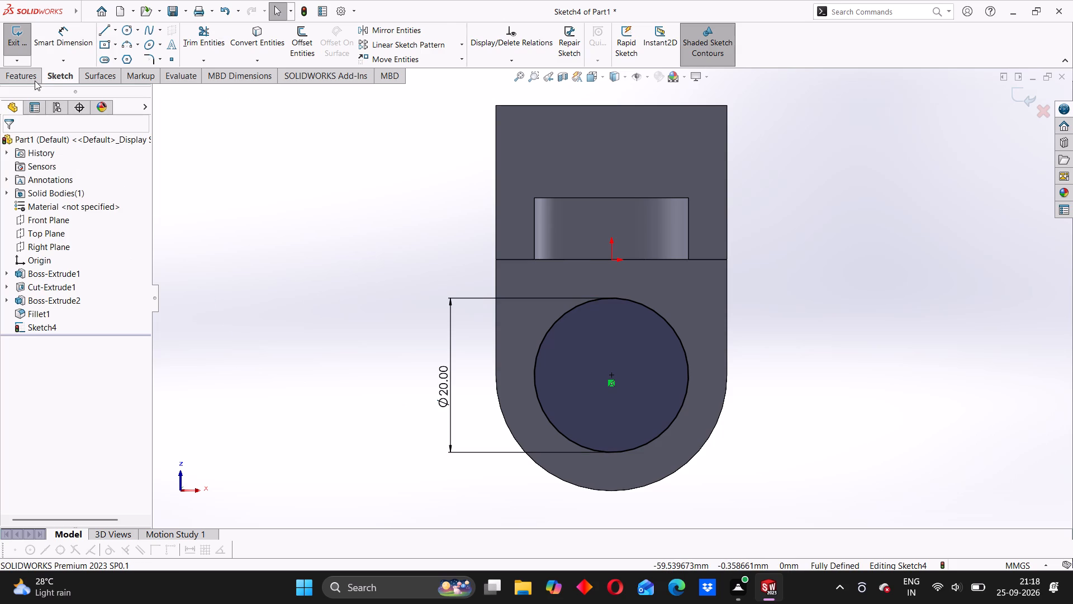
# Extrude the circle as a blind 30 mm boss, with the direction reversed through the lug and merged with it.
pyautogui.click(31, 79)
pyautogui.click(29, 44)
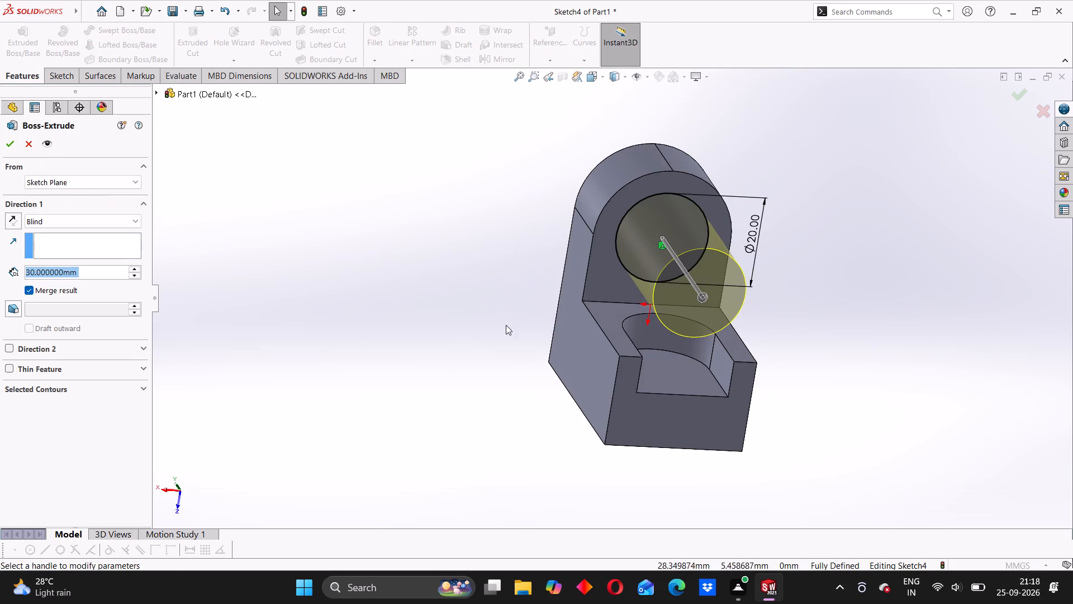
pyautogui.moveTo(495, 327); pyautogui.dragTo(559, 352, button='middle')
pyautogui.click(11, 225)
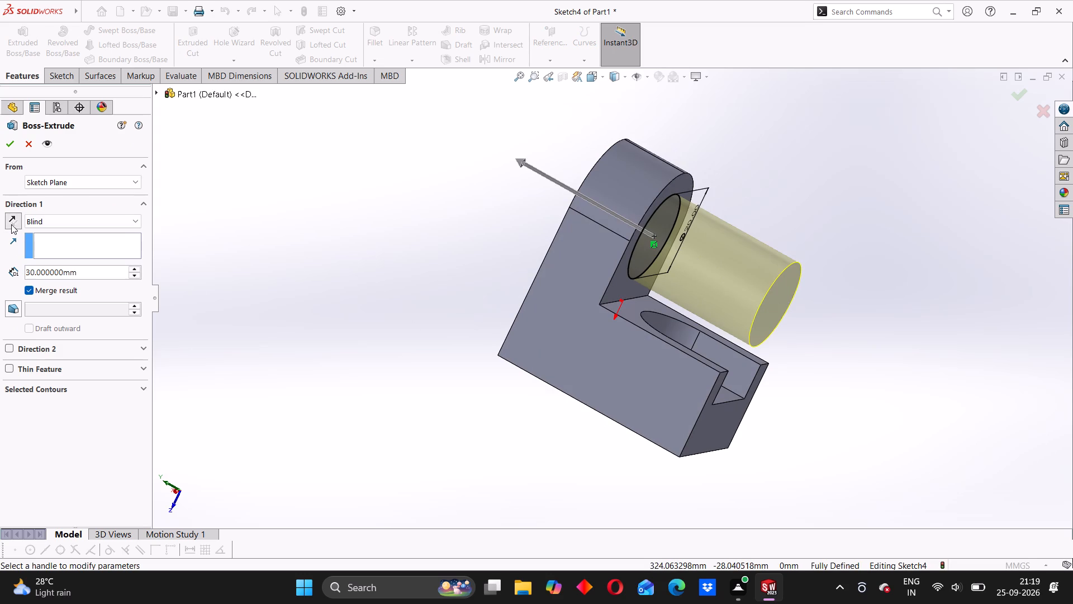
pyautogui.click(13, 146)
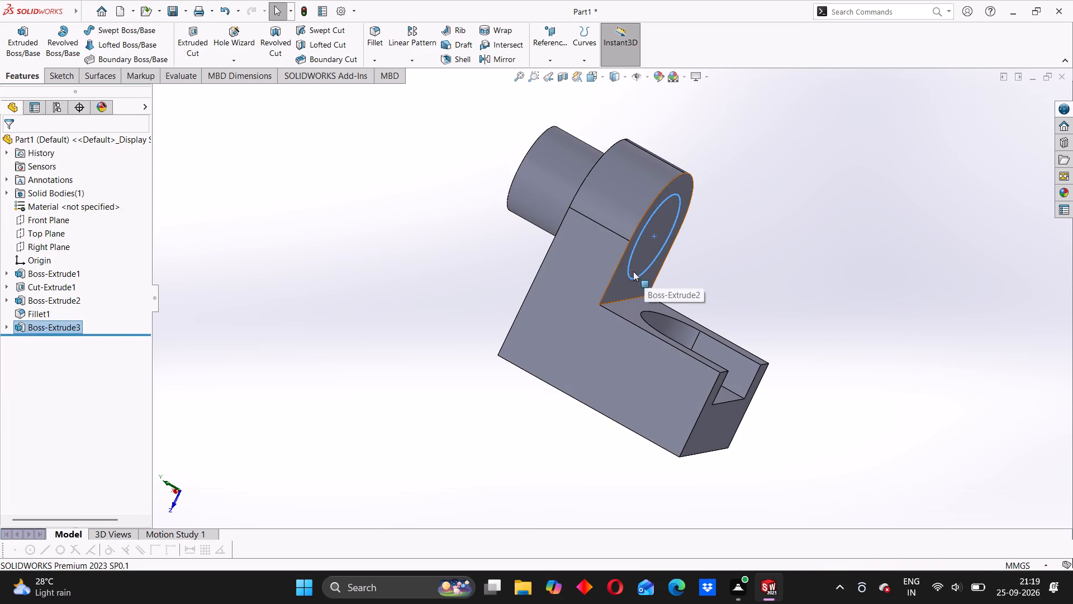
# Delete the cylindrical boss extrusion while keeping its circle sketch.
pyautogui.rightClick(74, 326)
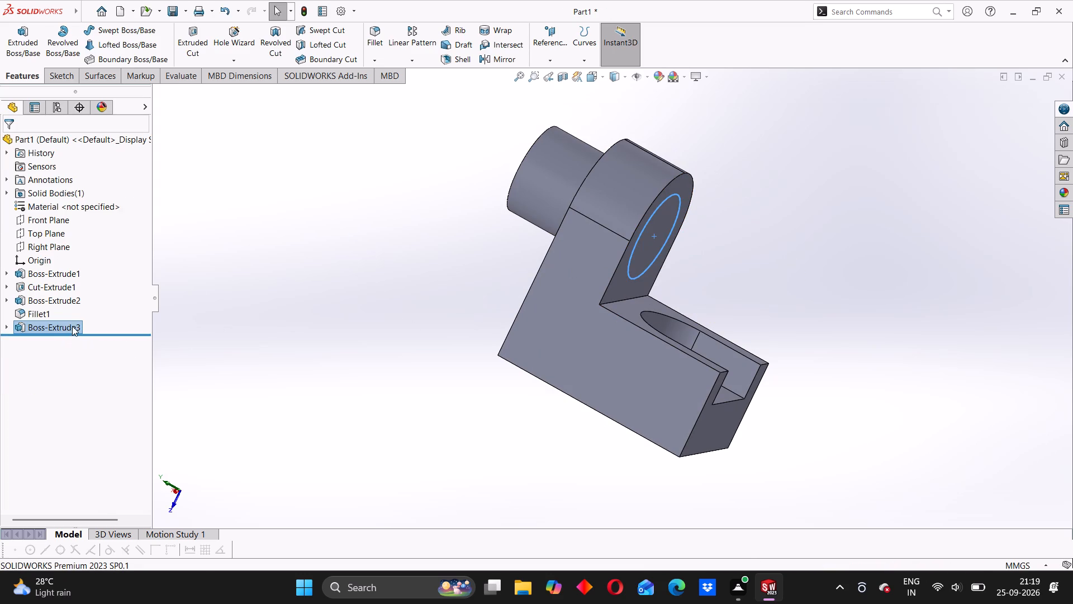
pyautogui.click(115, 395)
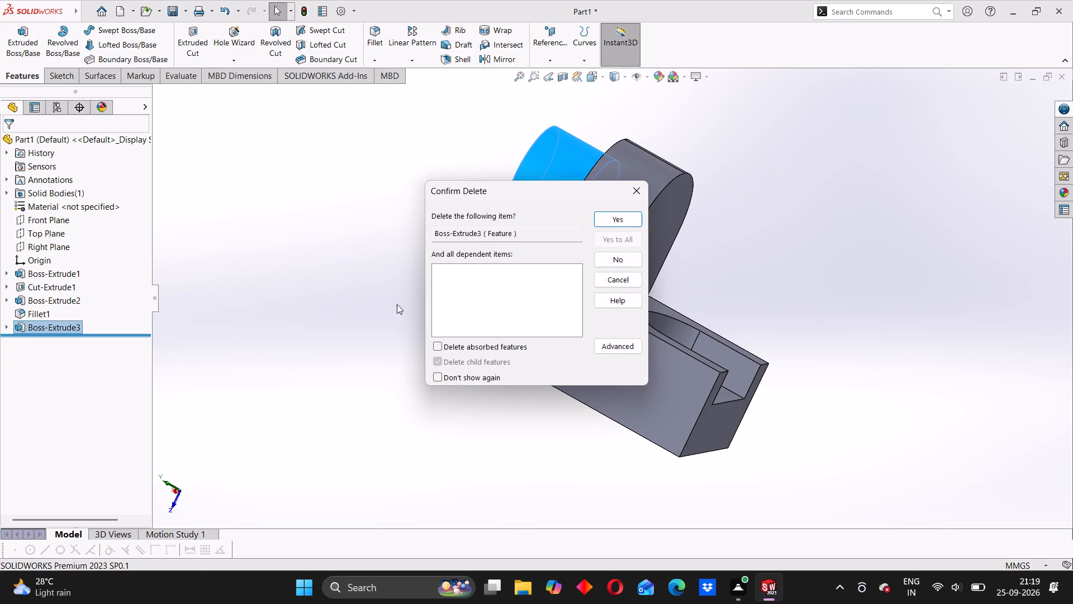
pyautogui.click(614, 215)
# Cut the 20 mm circle through the rounded lug with a blind Extruded Cut 30 mm deep.
pyautogui.moveTo(708, 260); pyautogui.dragTo(657, 260, button='middle')
pyautogui.click(207, 39)
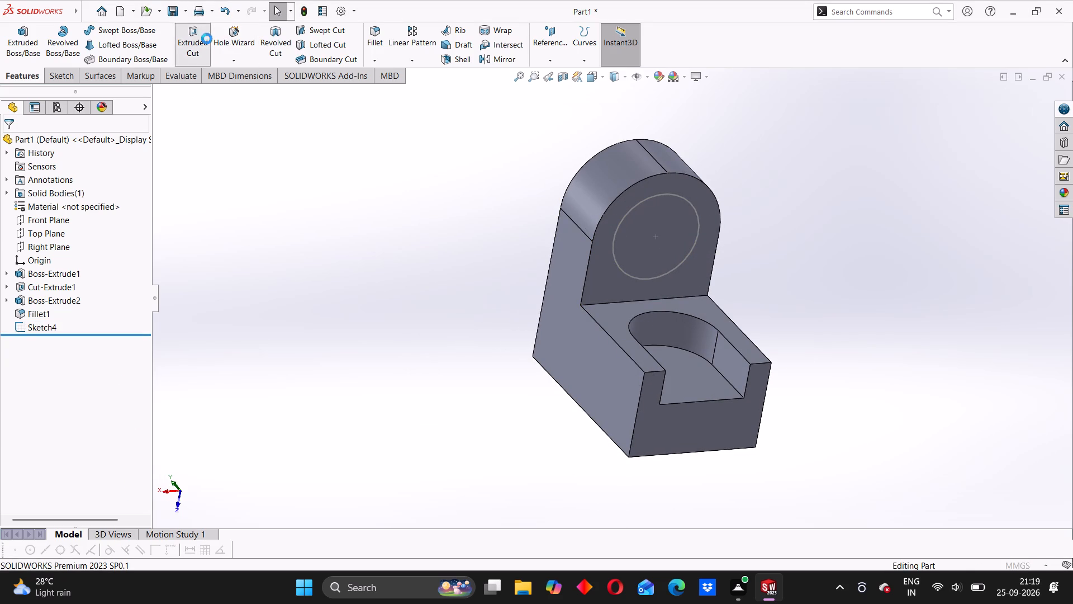
pyautogui.click(642, 204)
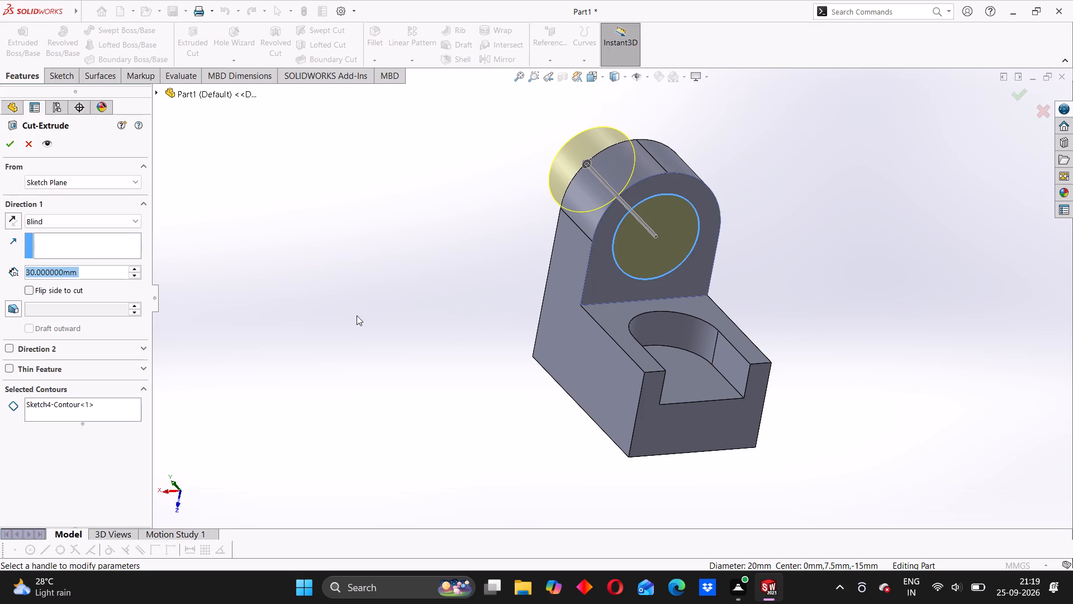
pyautogui.click(11, 143)
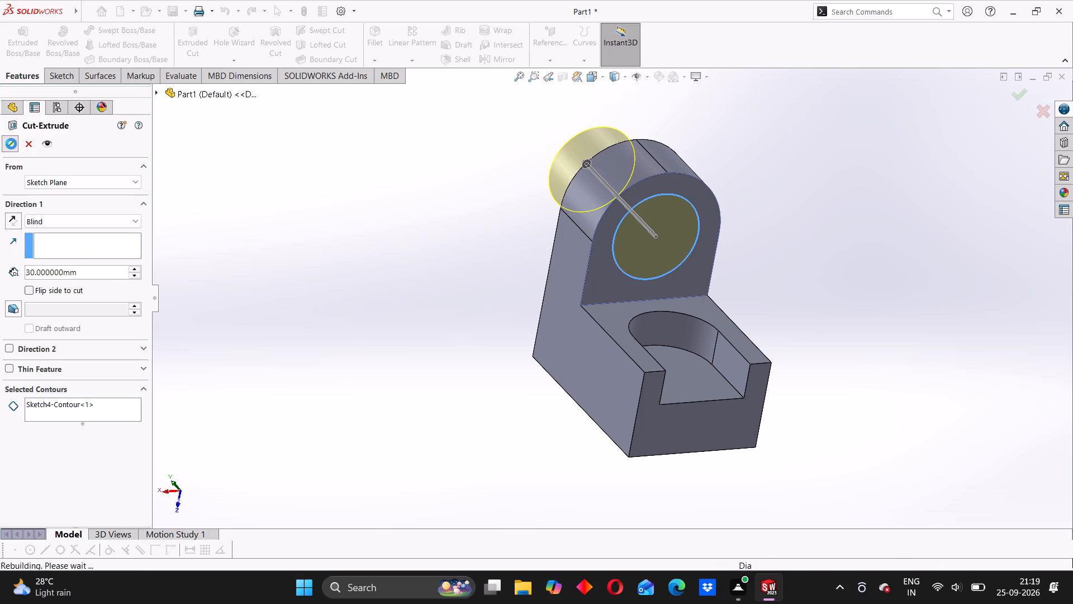
pyautogui.click(535, 329)
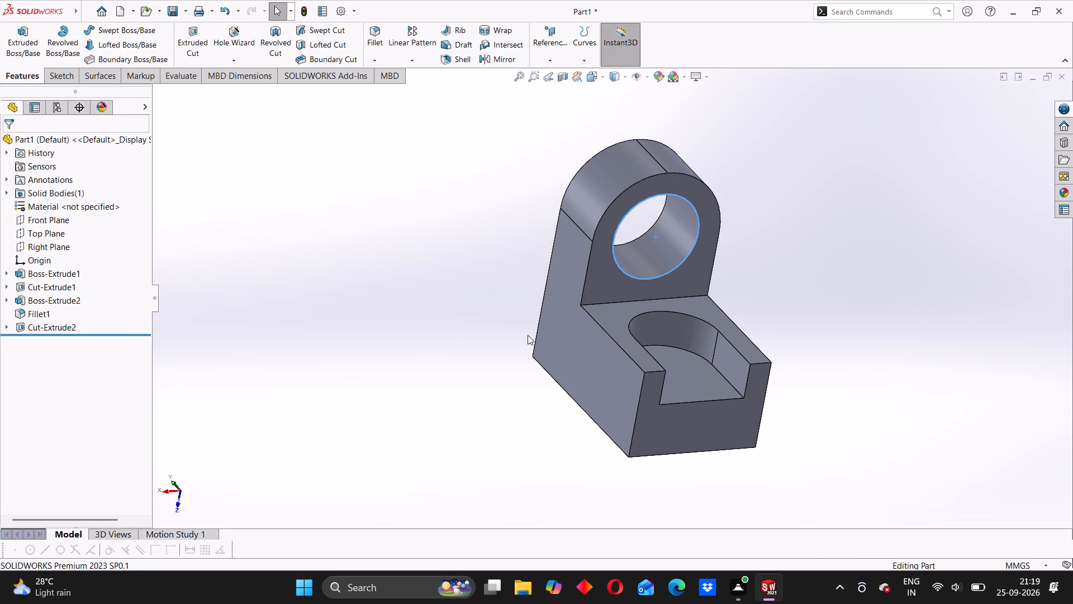
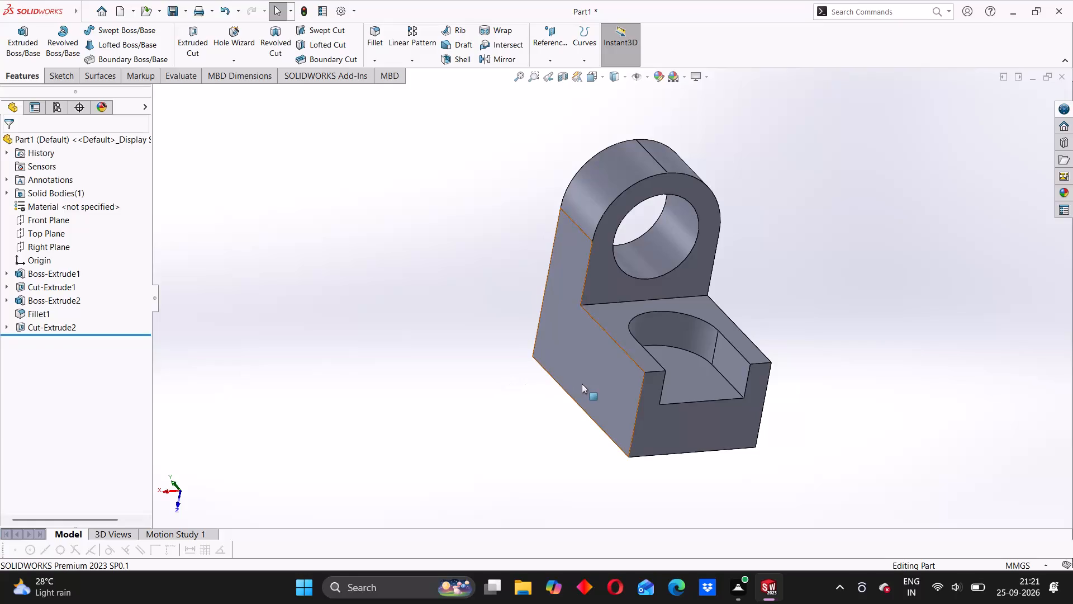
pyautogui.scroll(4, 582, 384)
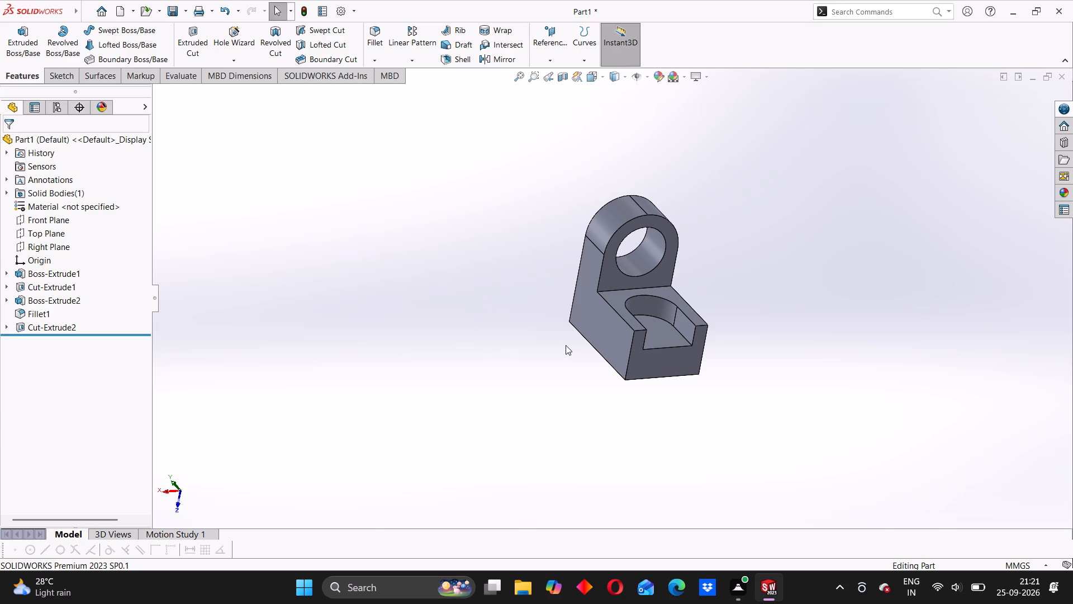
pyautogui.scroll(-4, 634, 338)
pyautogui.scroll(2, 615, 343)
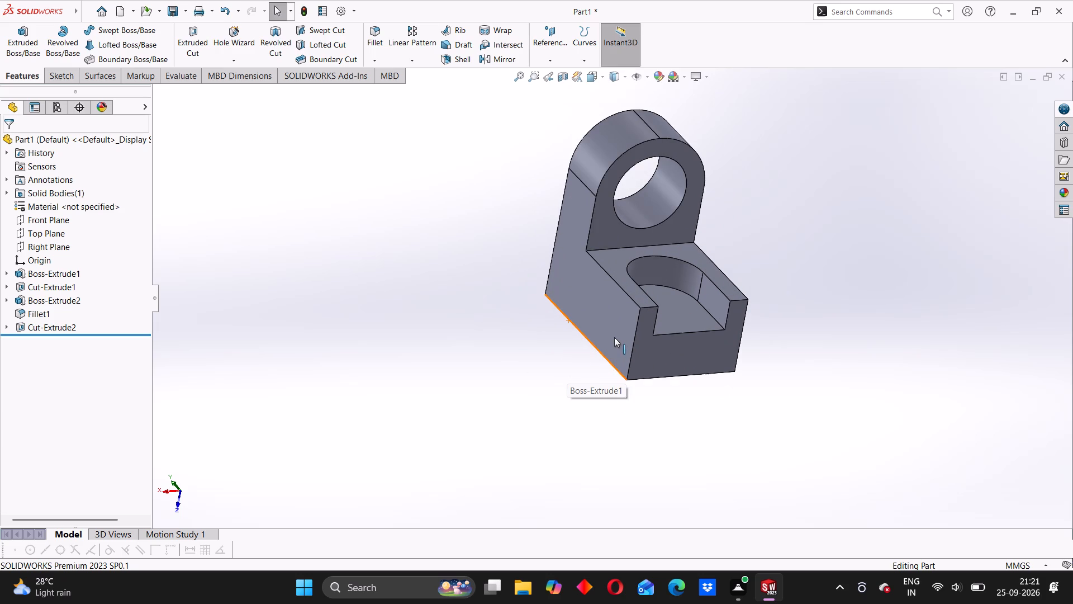
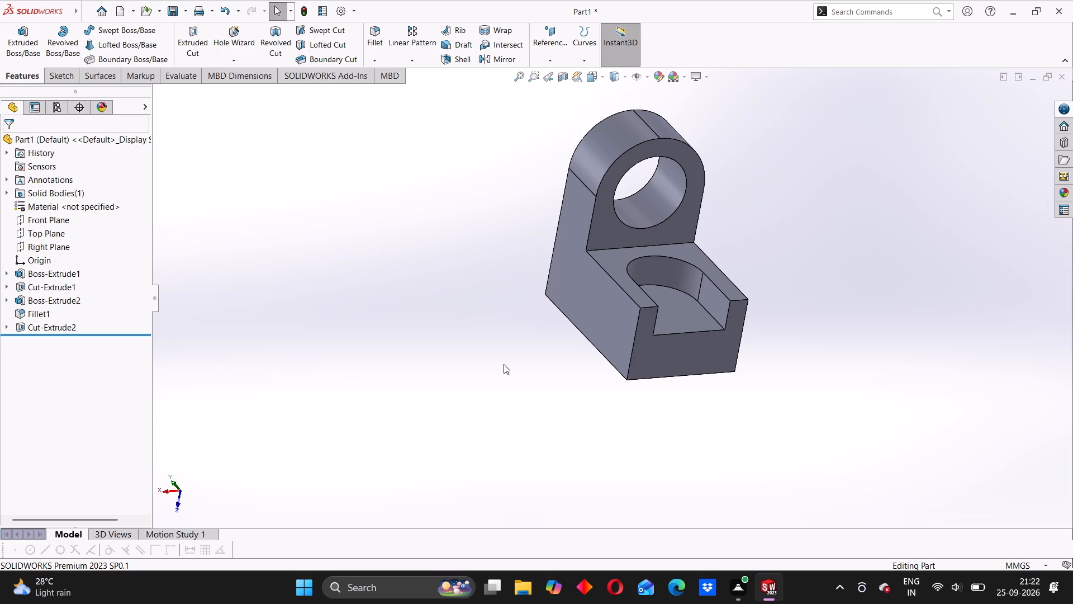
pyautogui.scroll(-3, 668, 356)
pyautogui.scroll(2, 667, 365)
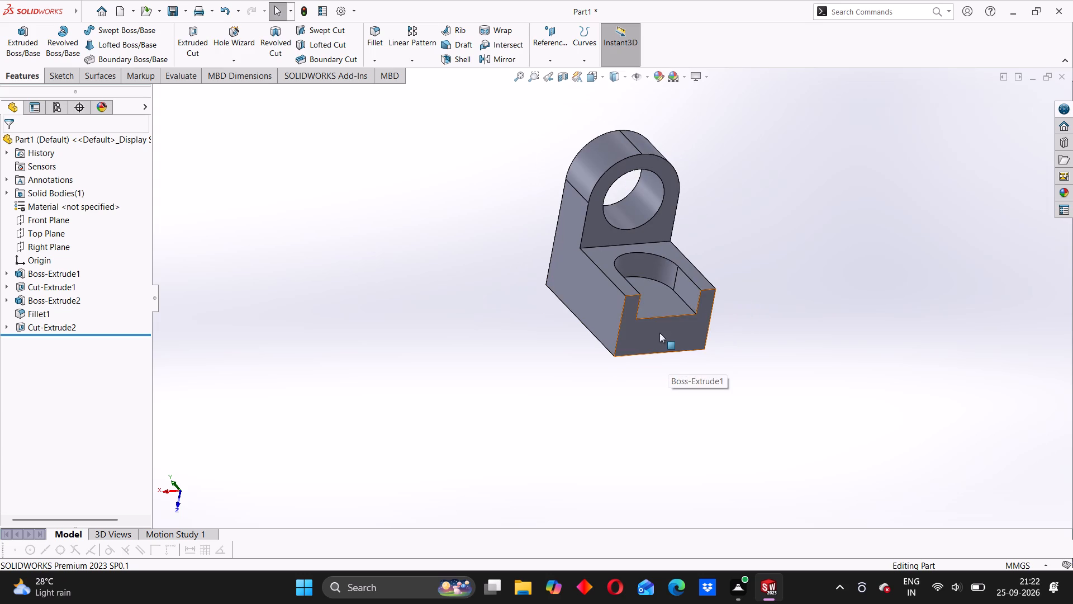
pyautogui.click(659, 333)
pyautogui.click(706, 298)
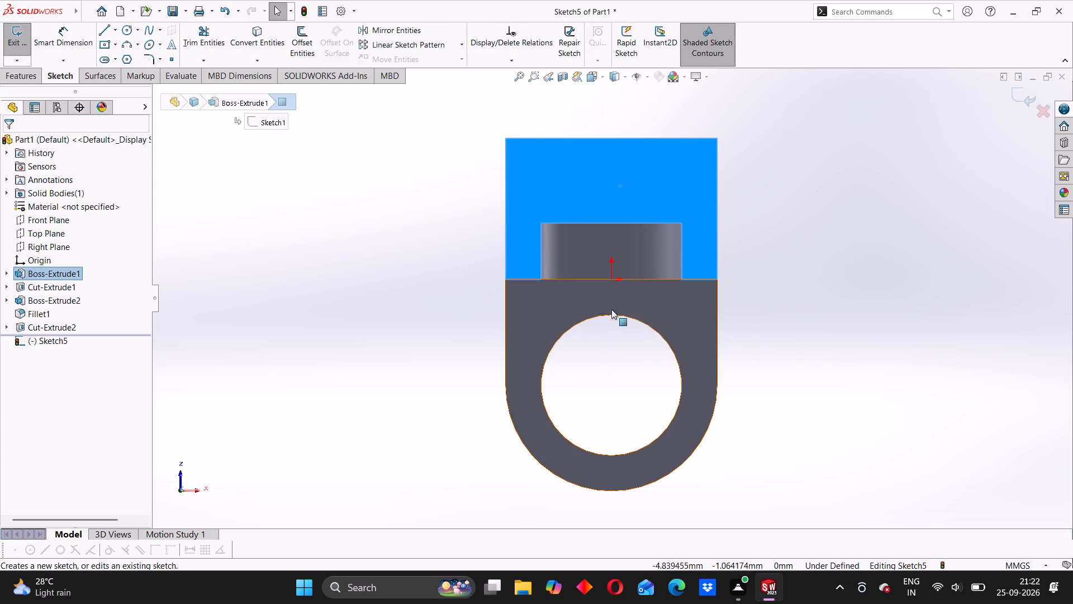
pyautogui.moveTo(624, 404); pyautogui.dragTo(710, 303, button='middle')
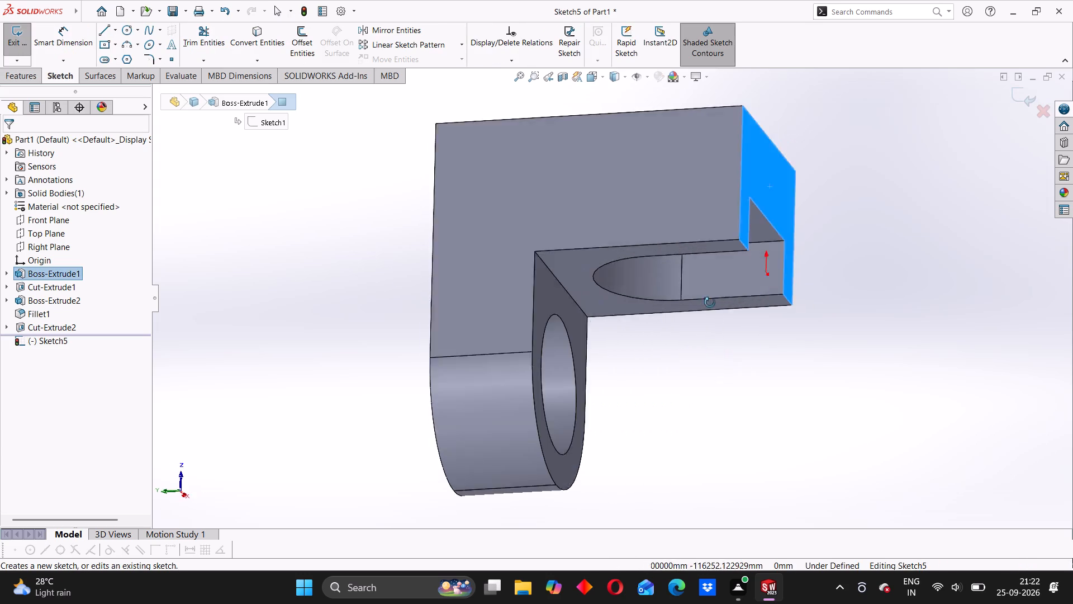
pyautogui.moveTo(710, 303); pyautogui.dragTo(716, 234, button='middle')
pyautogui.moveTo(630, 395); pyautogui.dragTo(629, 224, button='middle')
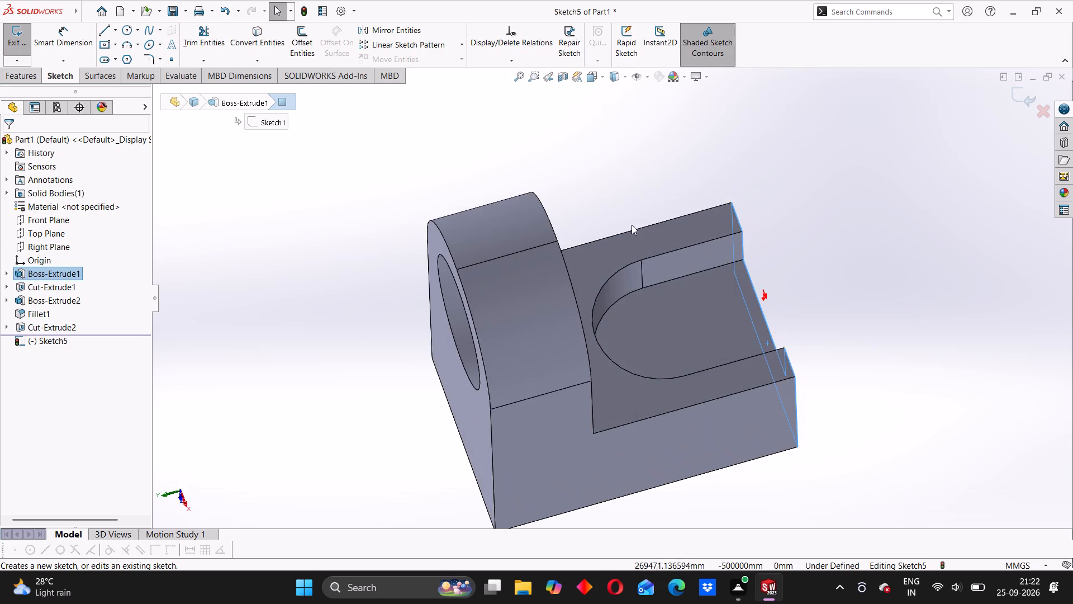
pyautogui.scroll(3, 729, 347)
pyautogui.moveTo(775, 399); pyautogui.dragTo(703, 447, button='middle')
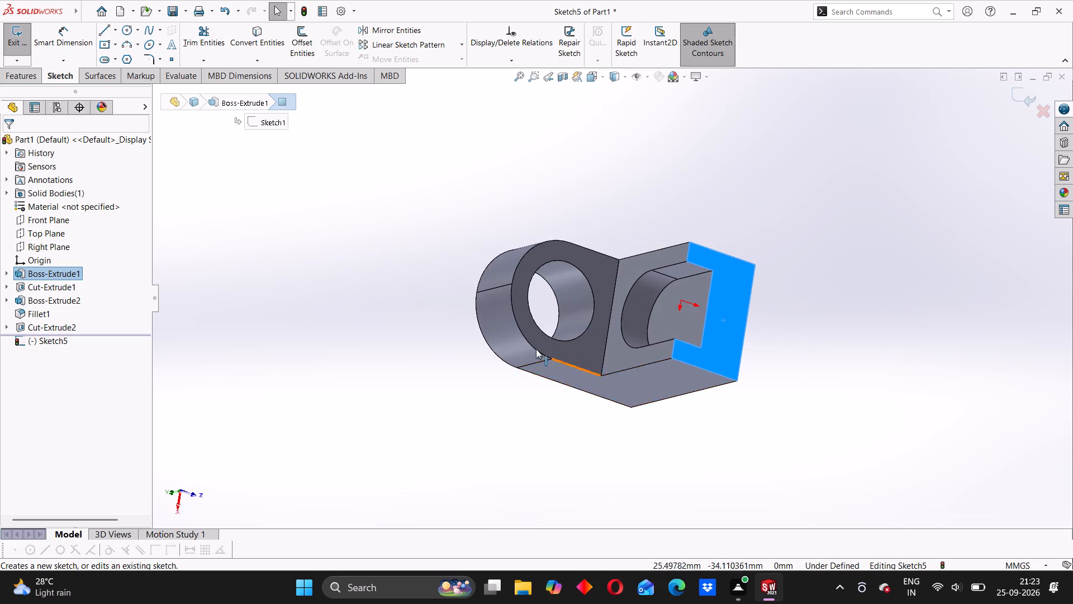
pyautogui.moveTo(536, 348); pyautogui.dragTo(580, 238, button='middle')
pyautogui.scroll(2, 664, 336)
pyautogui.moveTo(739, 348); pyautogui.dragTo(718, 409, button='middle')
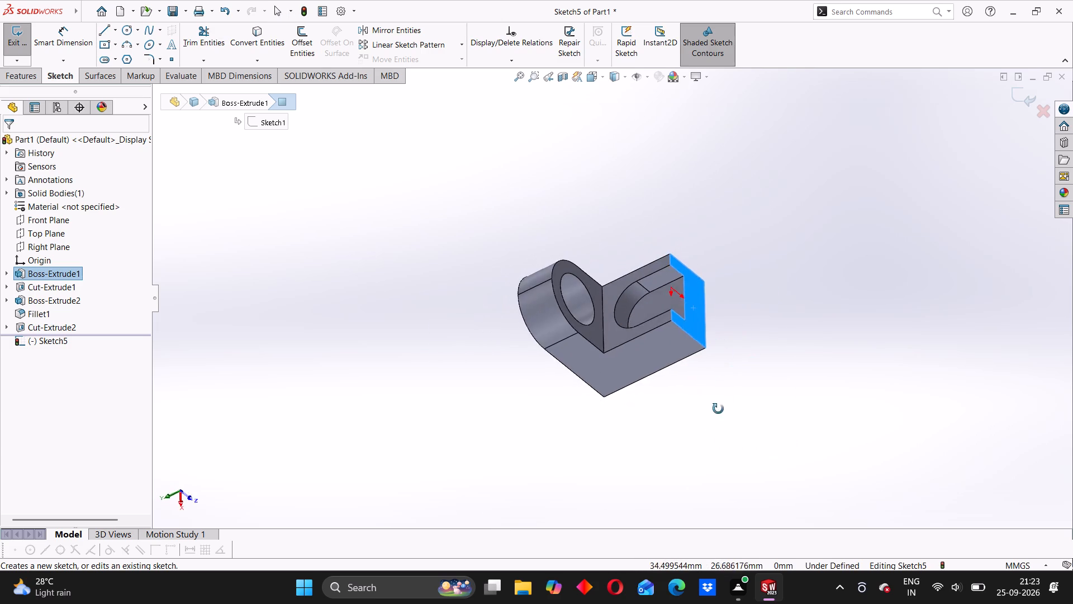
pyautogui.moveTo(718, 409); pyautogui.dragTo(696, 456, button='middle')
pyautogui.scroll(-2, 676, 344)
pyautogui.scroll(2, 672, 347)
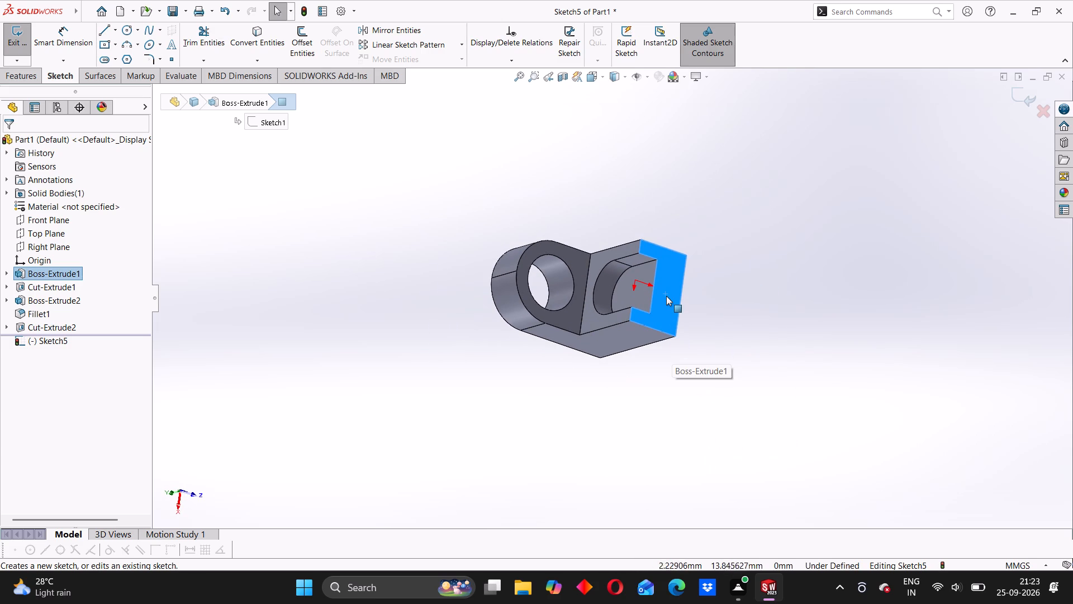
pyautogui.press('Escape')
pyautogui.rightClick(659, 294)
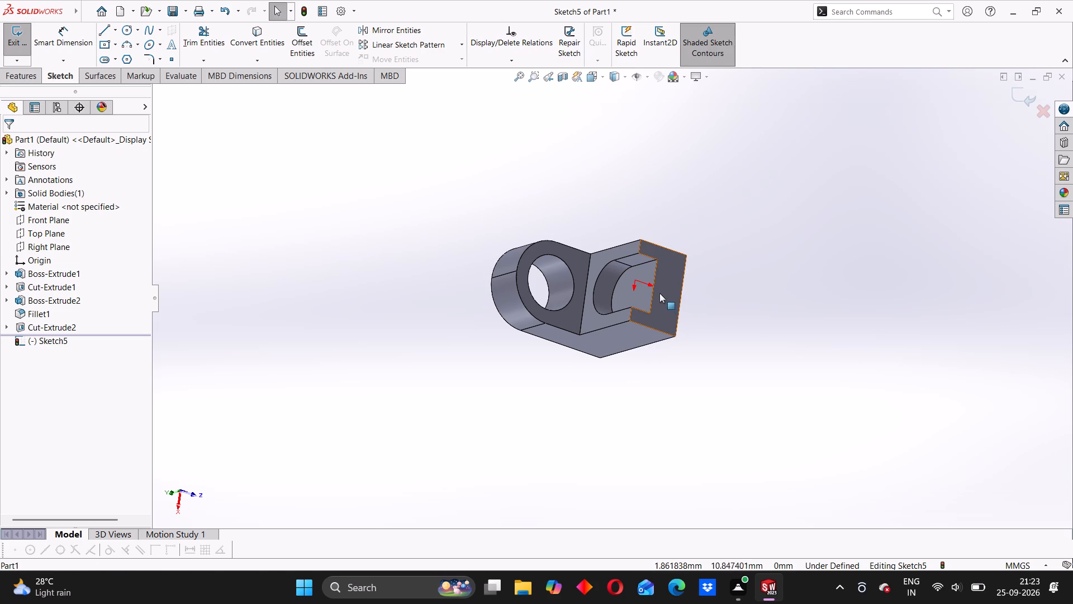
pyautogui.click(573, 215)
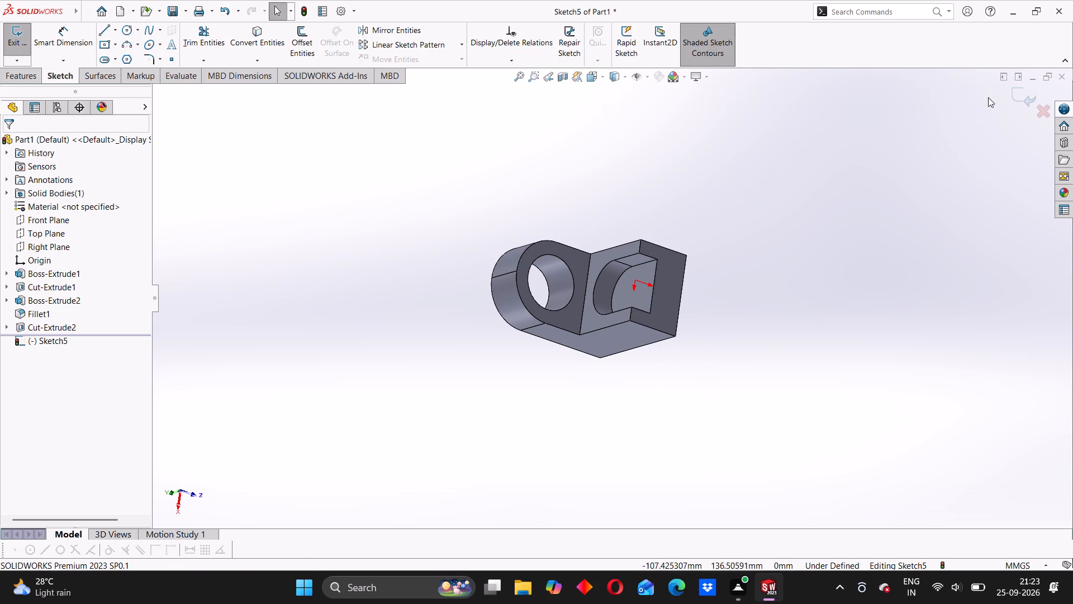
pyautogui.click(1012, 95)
# Start a sketch on the base block's end face where the slot opens, viewed square to that face.
pyautogui.rightClick(661, 287)
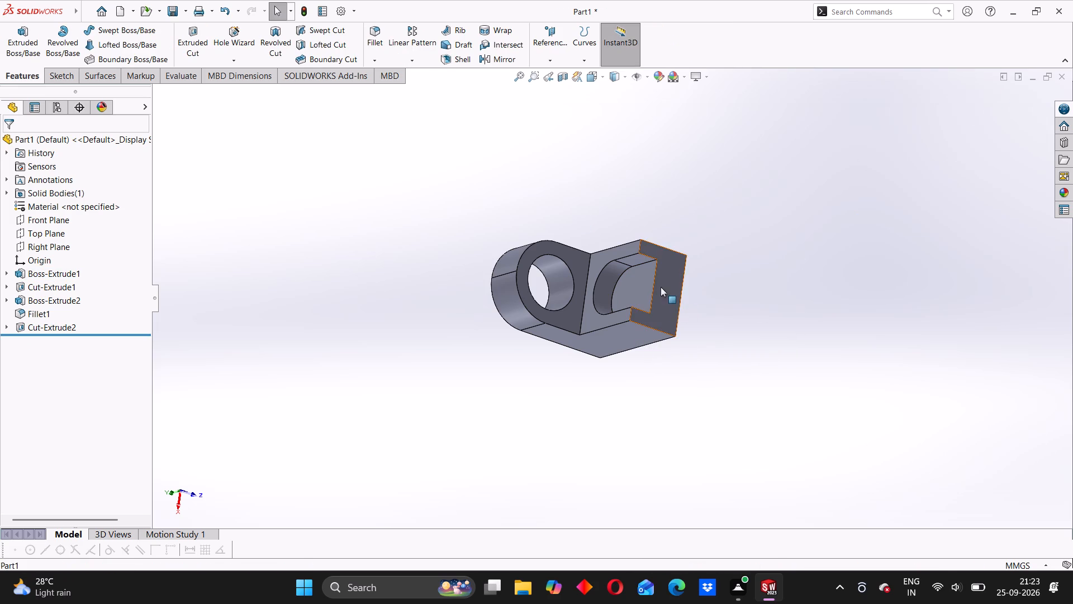
pyautogui.click(691, 271)
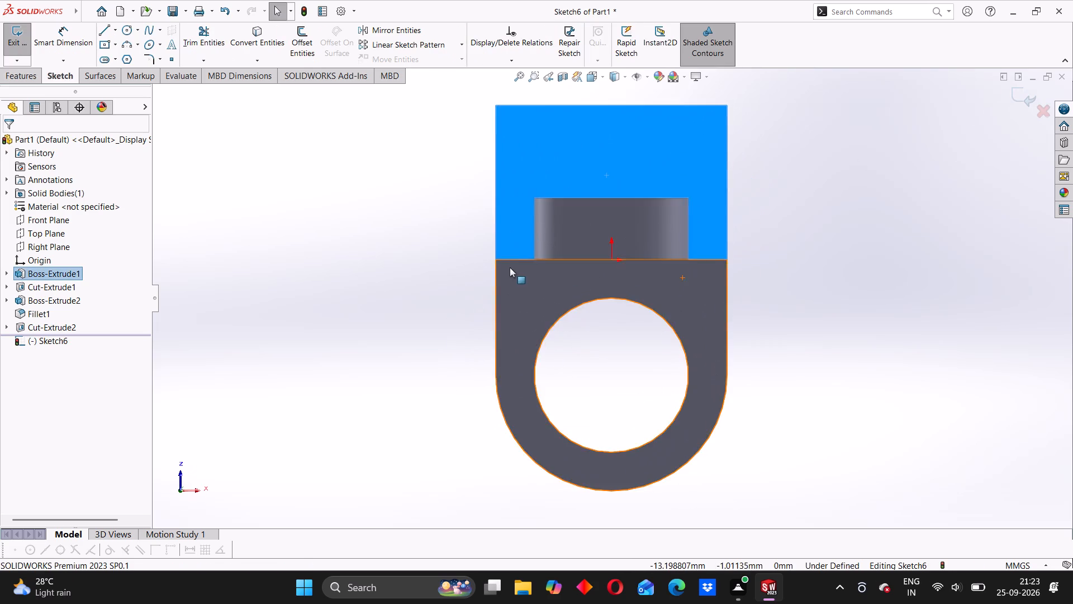
pyautogui.scroll(5, 510, 267)
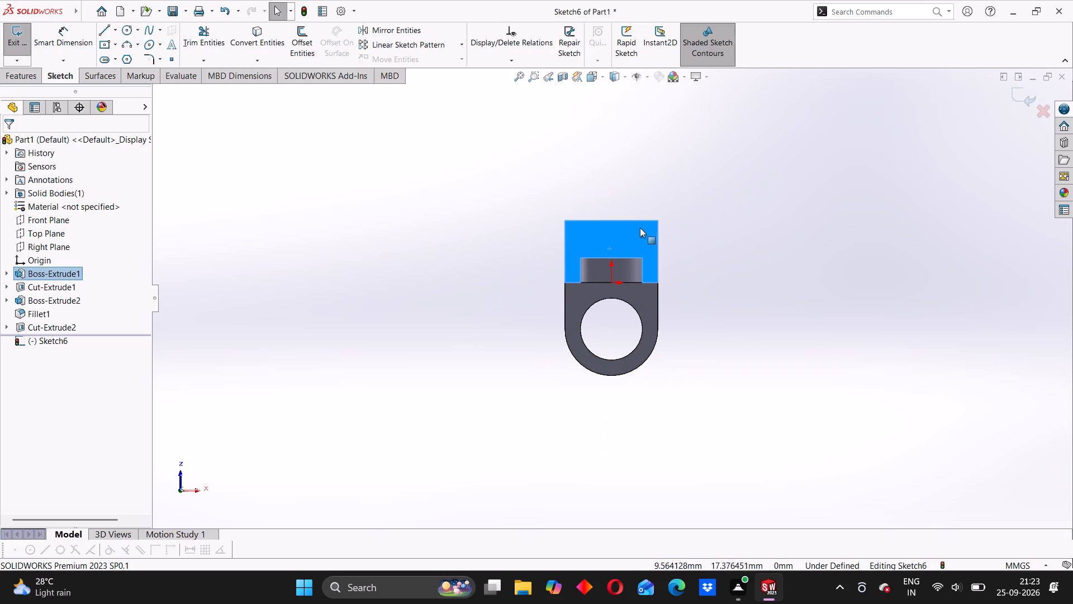
pyautogui.scroll(-4, 593, 253)
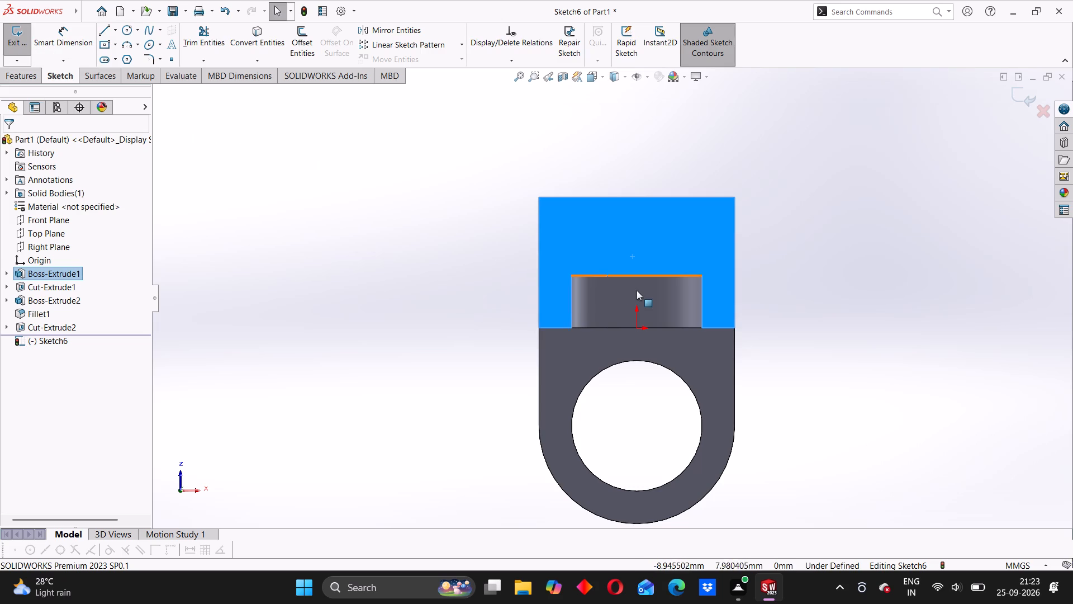
pyautogui.scroll(5, 637, 290)
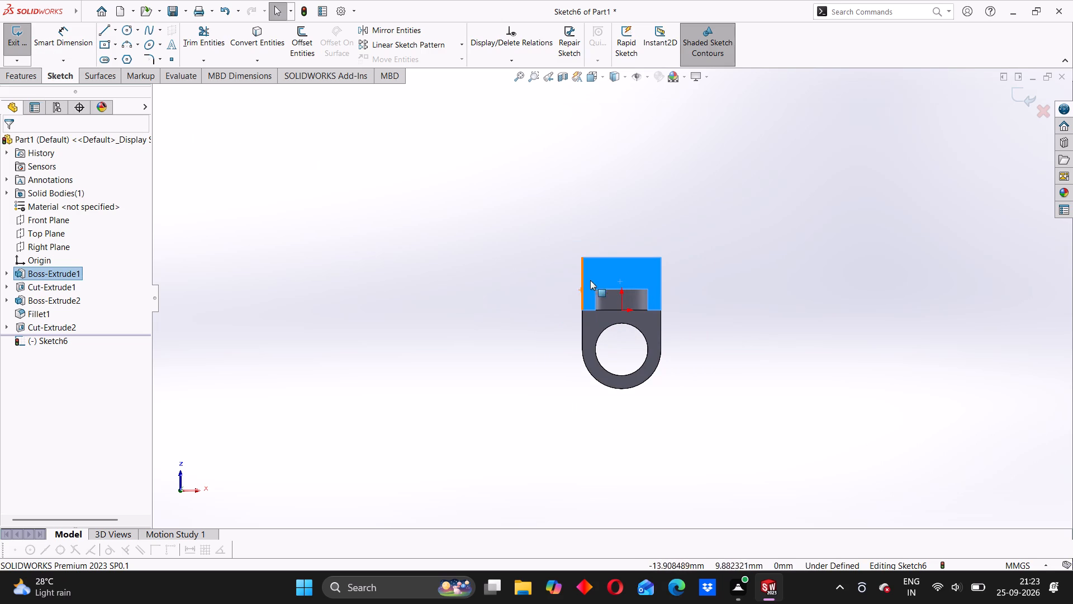
pyautogui.moveTo(537, 312); pyautogui.dragTo(610, 315, button='middle')
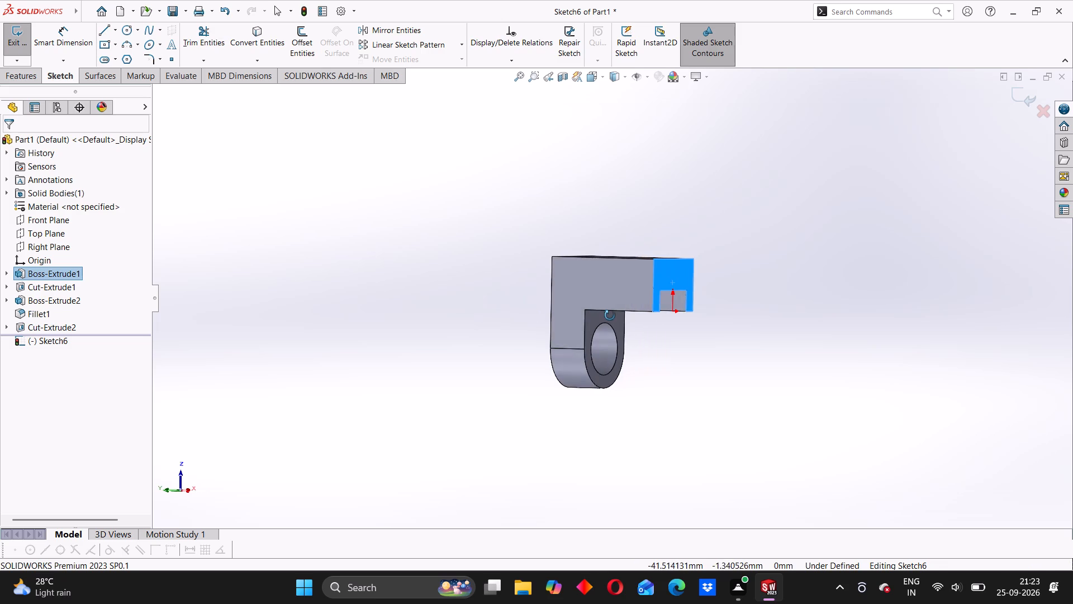
pyautogui.moveTo(610, 315); pyautogui.dragTo(549, 305, button='middle')
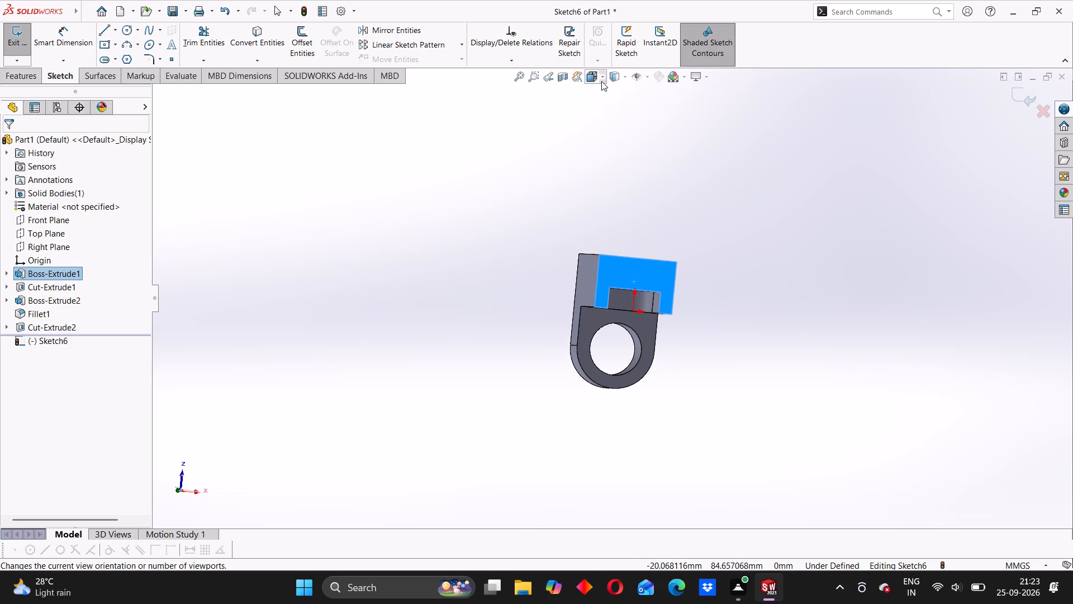
pyautogui.click(603, 80)
pyautogui.click(648, 142)
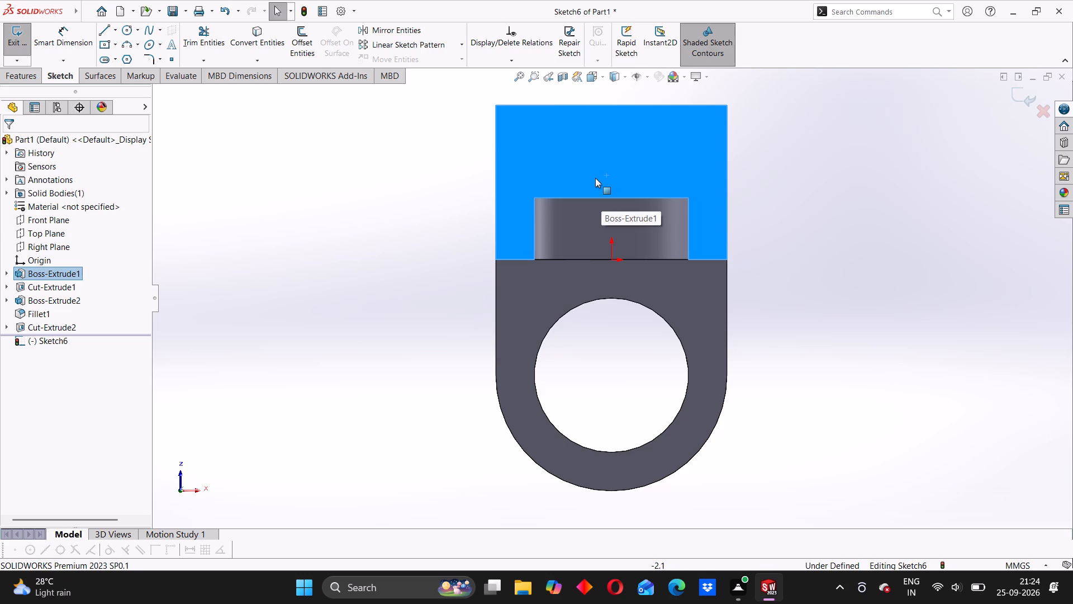
# Sketch a closed rectangular wing profile with lines, about 32 mm outward and 14 mm along the end face's side edge, starting from its corner.
pyautogui.click(99, 30)
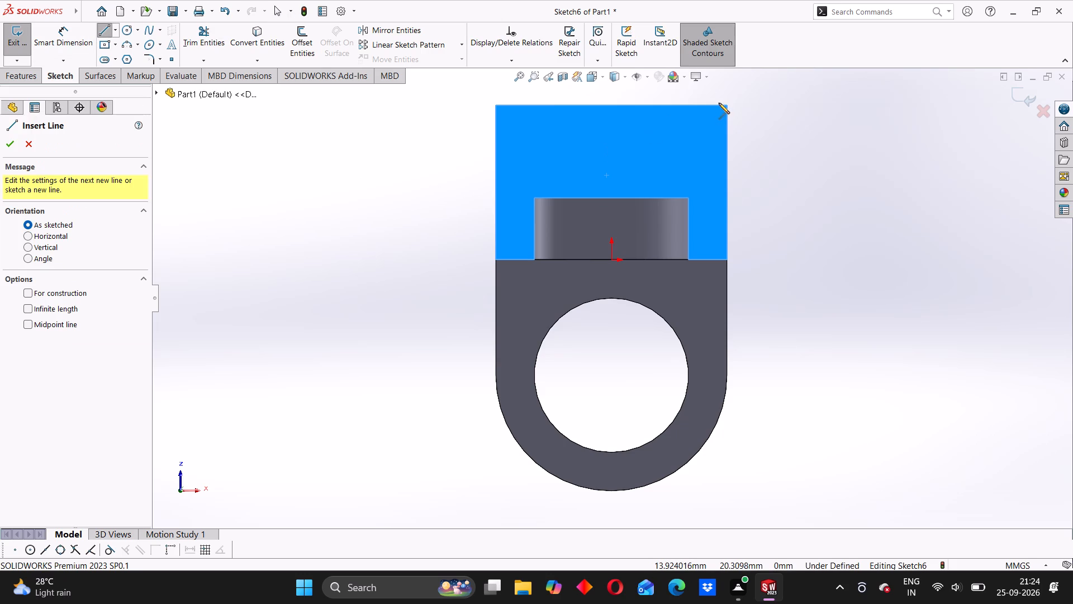
pyautogui.click(727, 104)
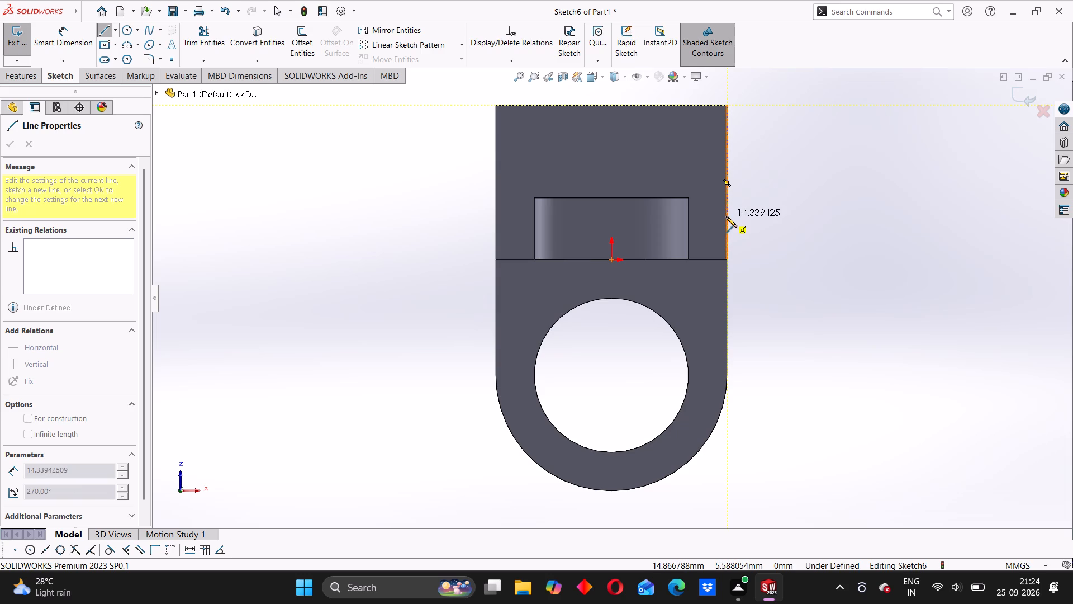
pyautogui.click(726, 216)
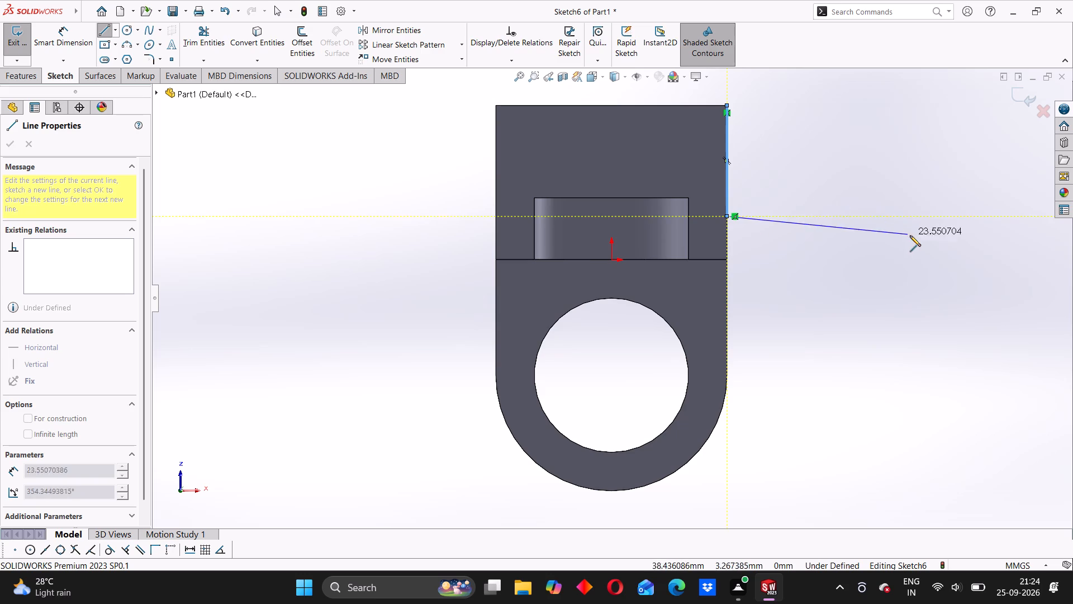
pyautogui.click(973, 216)
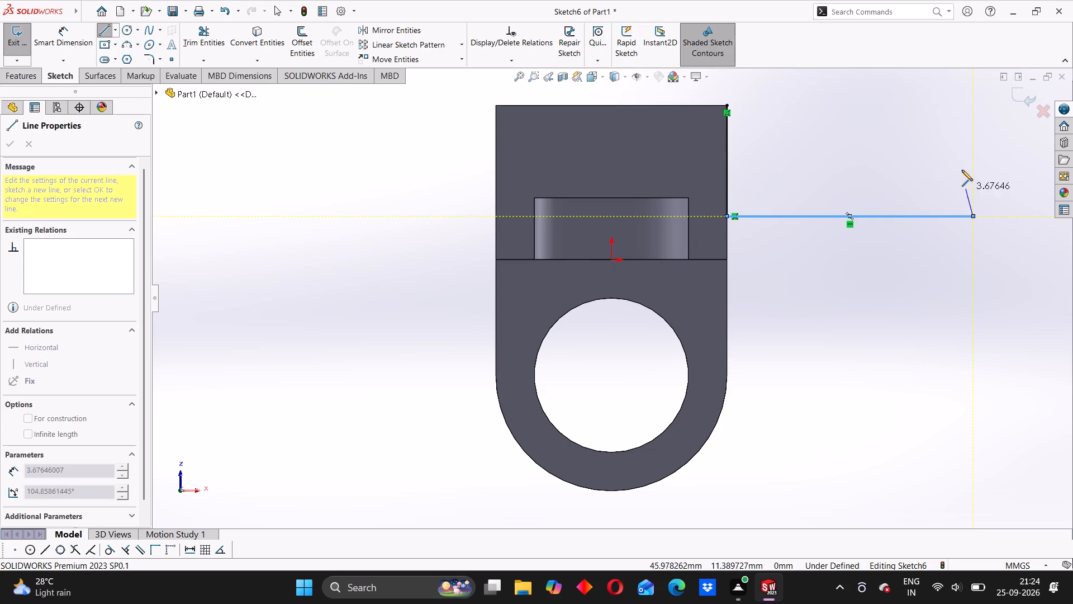
pyautogui.scroll(3, 859, 200)
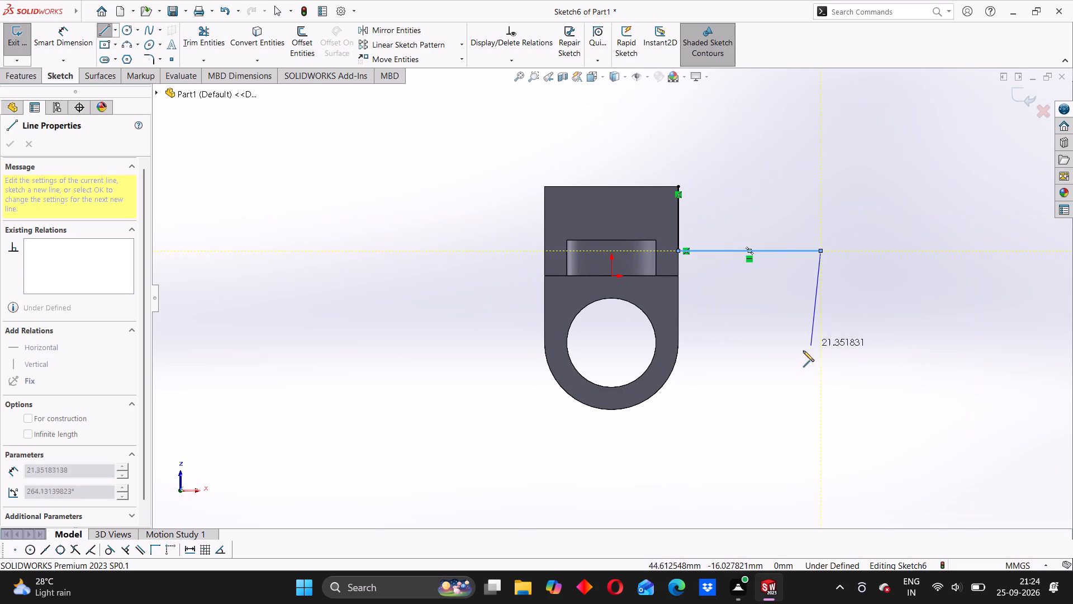
pyautogui.moveTo(773, 362); pyautogui.dragTo(834, 148, button='middle')
pyautogui.moveTo(667, 385); pyautogui.dragTo(651, 226, button='middle')
pyautogui.scroll(3, 725, 346)
pyautogui.moveTo(714, 384); pyautogui.dragTo(569, 470, button='middle')
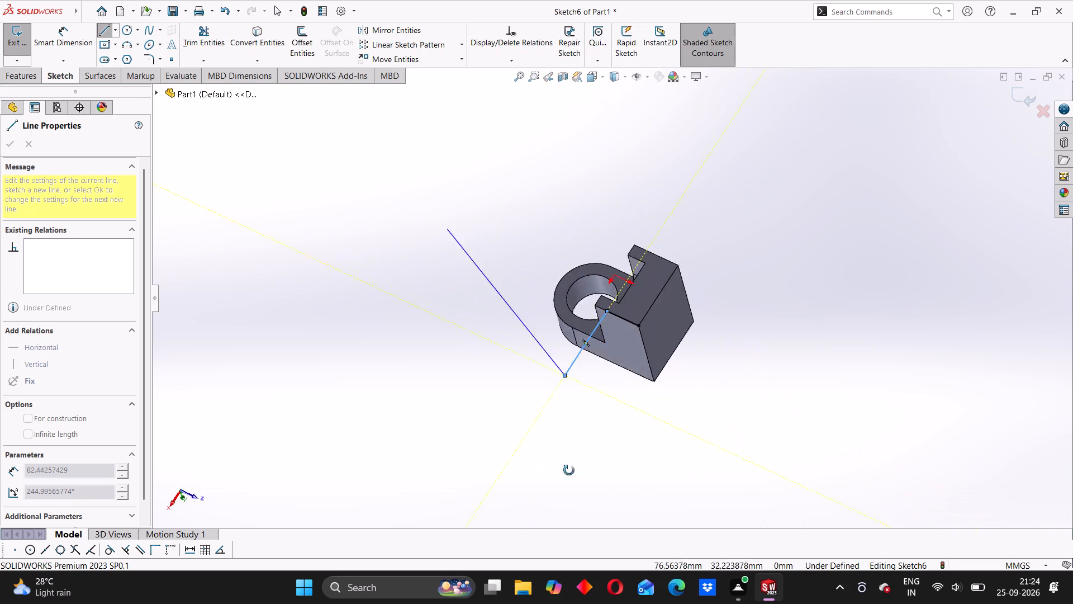
pyautogui.moveTo(569, 470); pyautogui.dragTo(556, 476, button='middle')
pyautogui.moveTo(554, 387); pyautogui.dragTo(610, 429, button='middle')
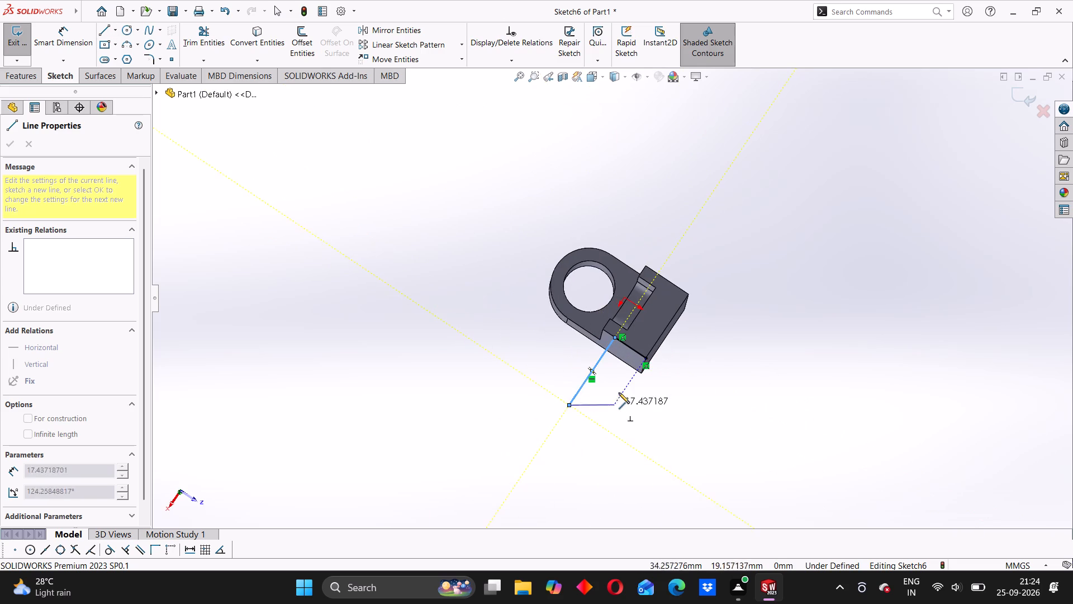
pyautogui.scroll(-3, 619, 393)
pyautogui.scroll(1, 588, 398)
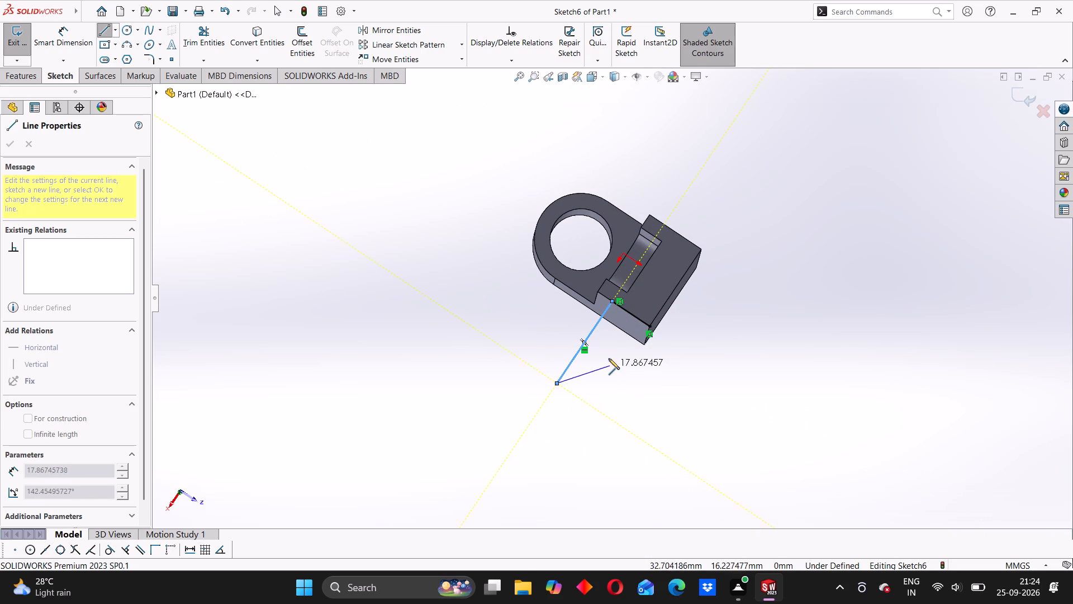
pyautogui.moveTo(616, 354); pyautogui.dragTo(643, 339, button='middle')
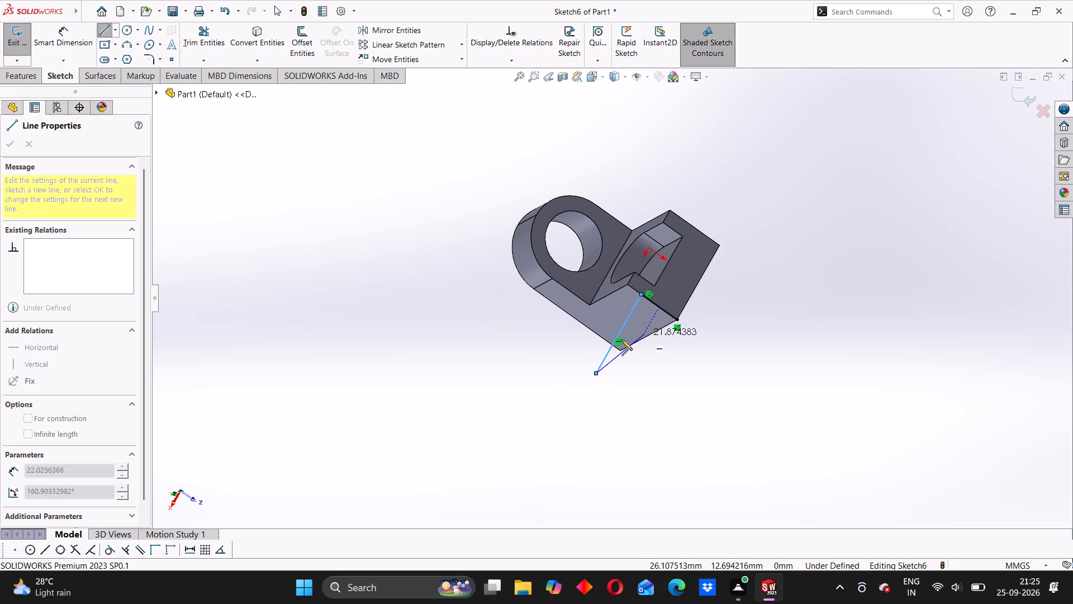
pyautogui.scroll(2, 592, 356)
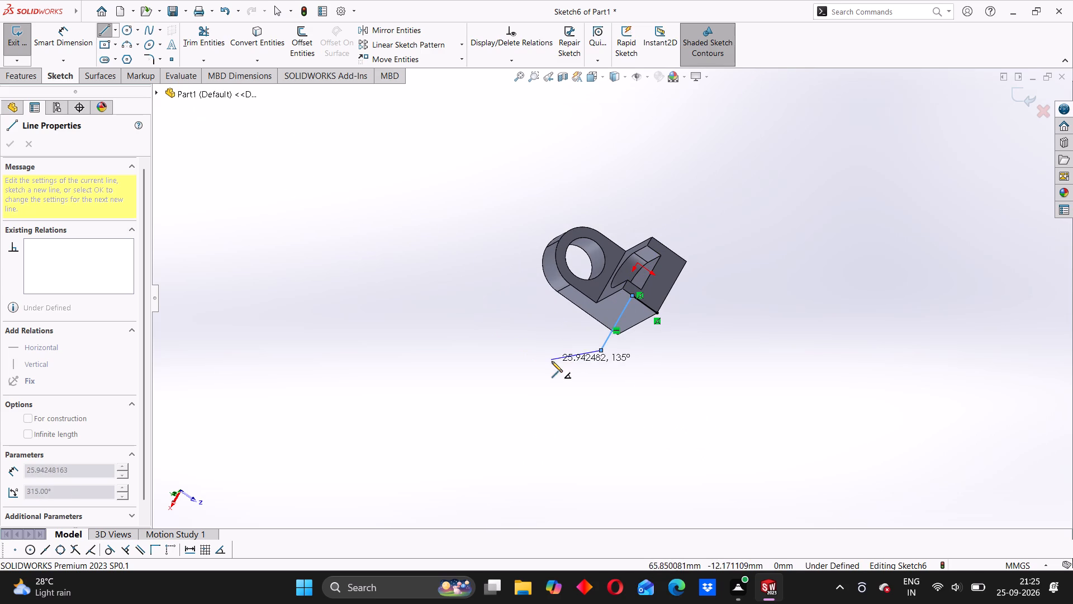
pyautogui.click(624, 367)
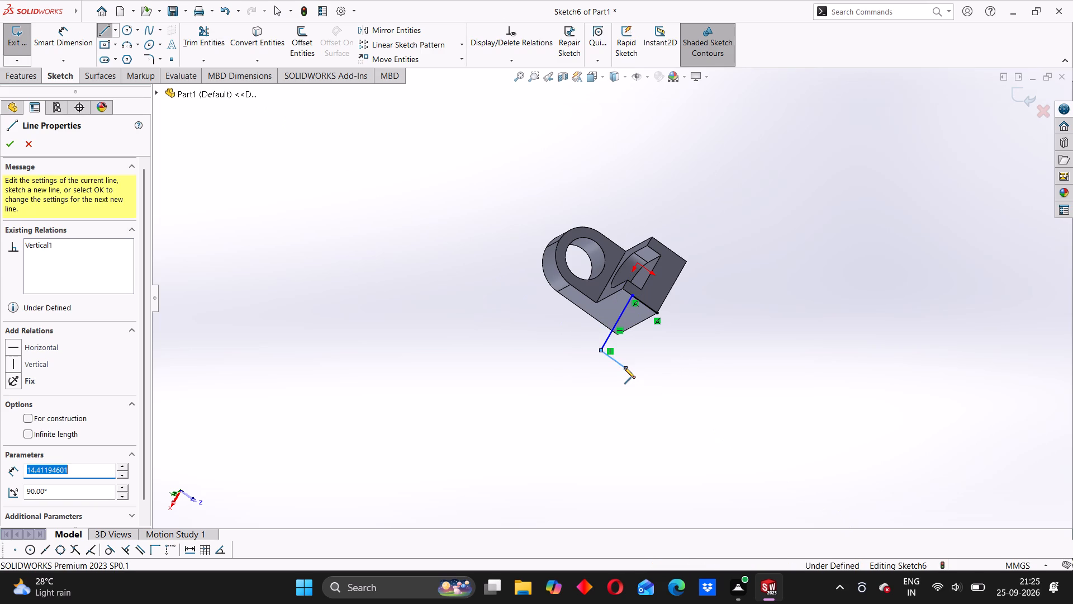
pyautogui.click(657, 314)
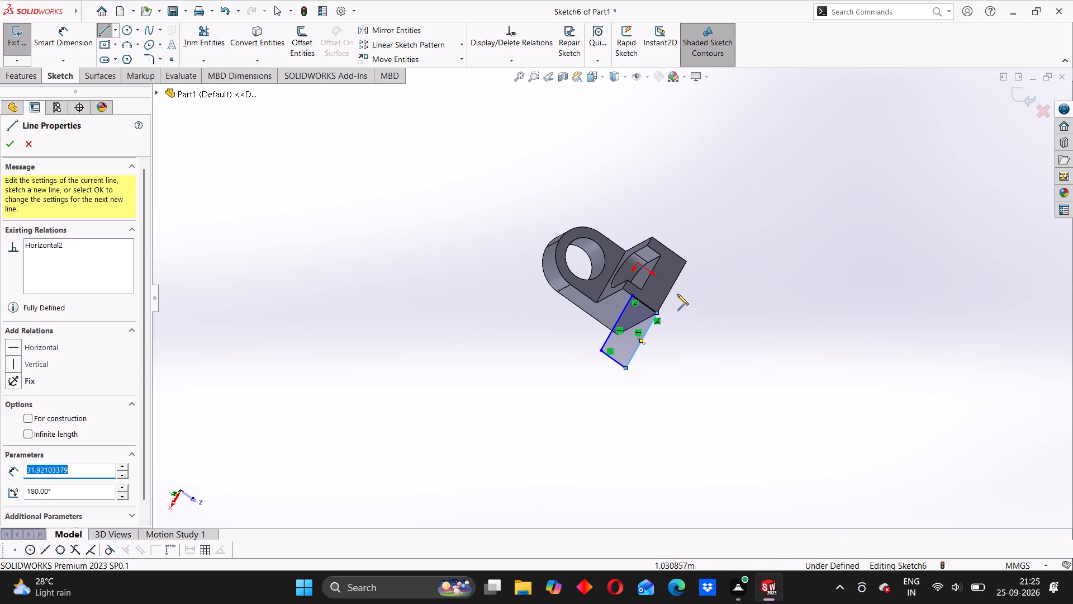
# Dimension the rectangle's short side along the block edge to 15 mm.
pyautogui.scroll(-4, 676, 294)
pyautogui.click(54, 35)
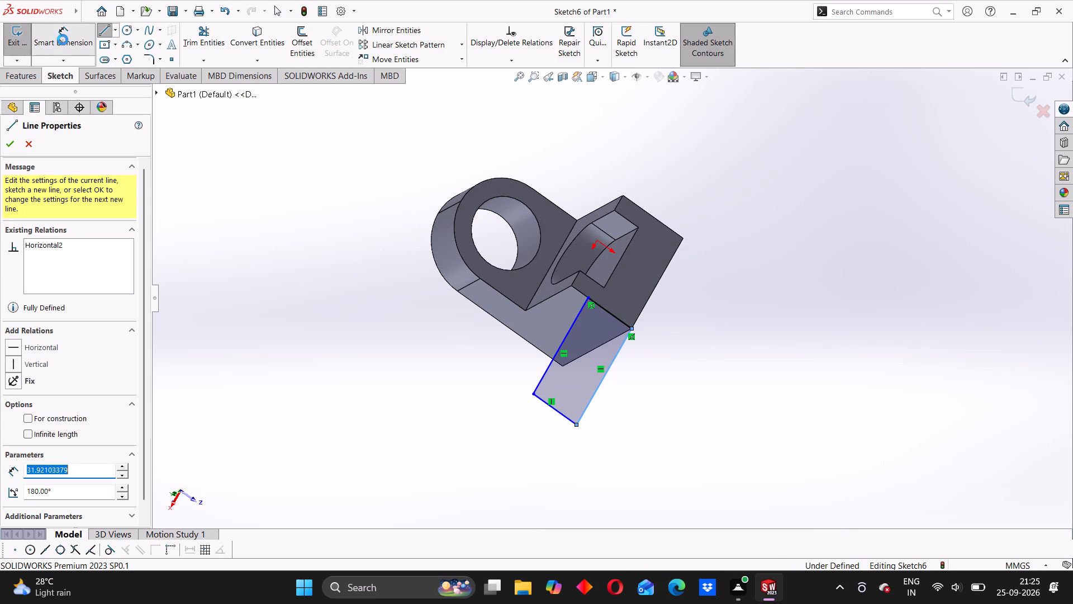
pyautogui.scroll(-3, 636, 331)
pyautogui.scroll(2, 561, 286)
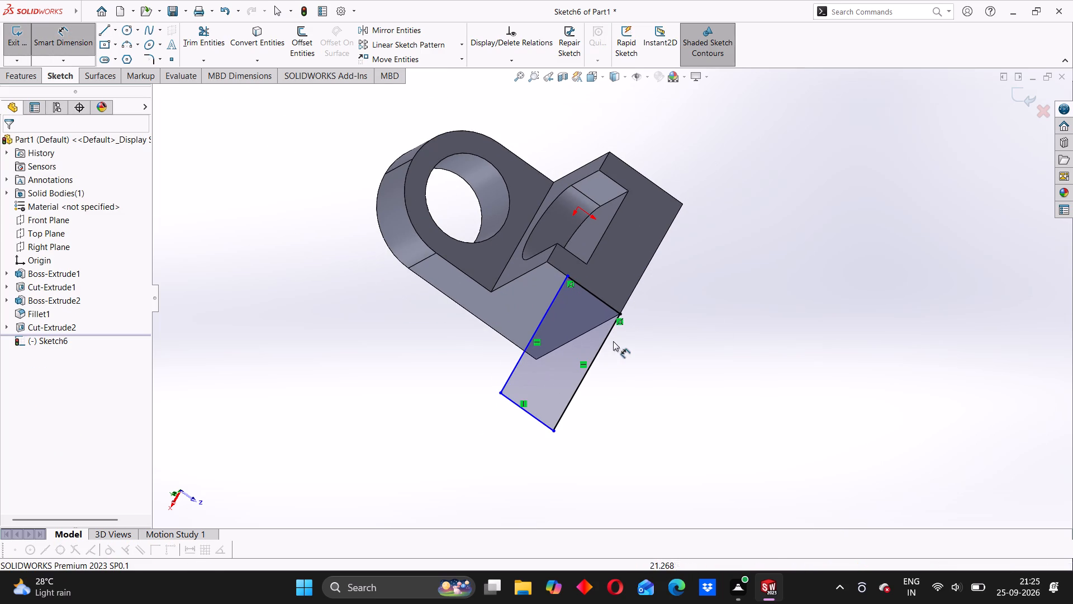
pyautogui.click(593, 291)
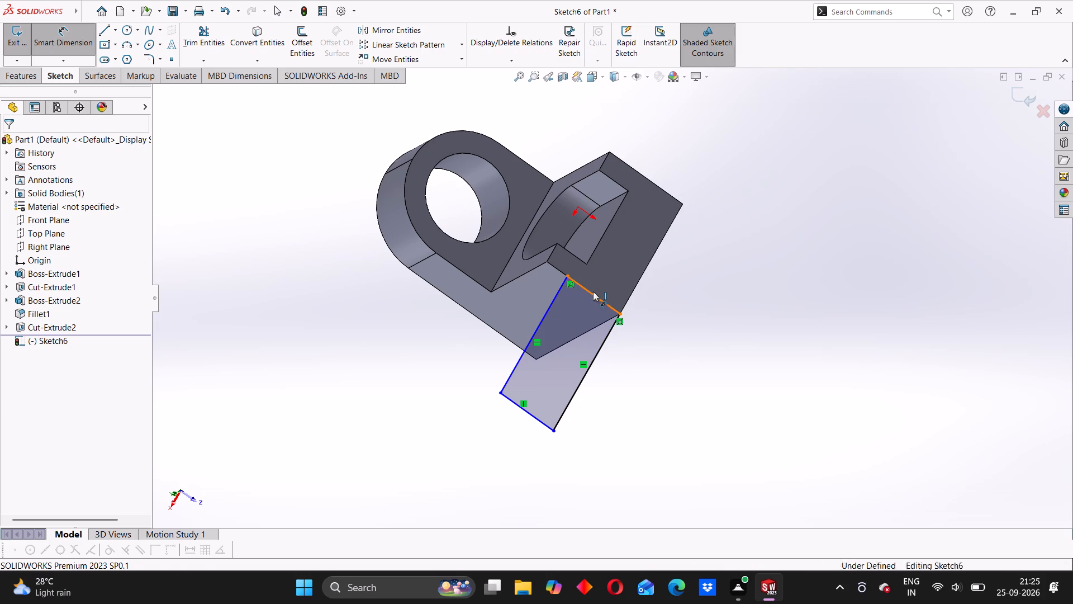
pyautogui.click(604, 269)
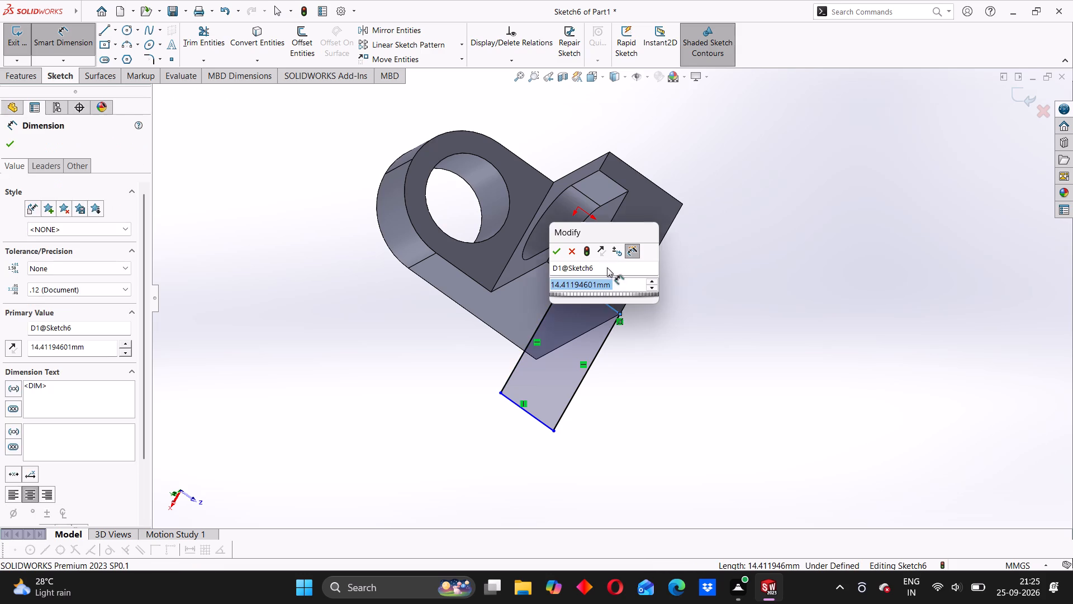
pyautogui.write('15')
pyautogui.press('Return')
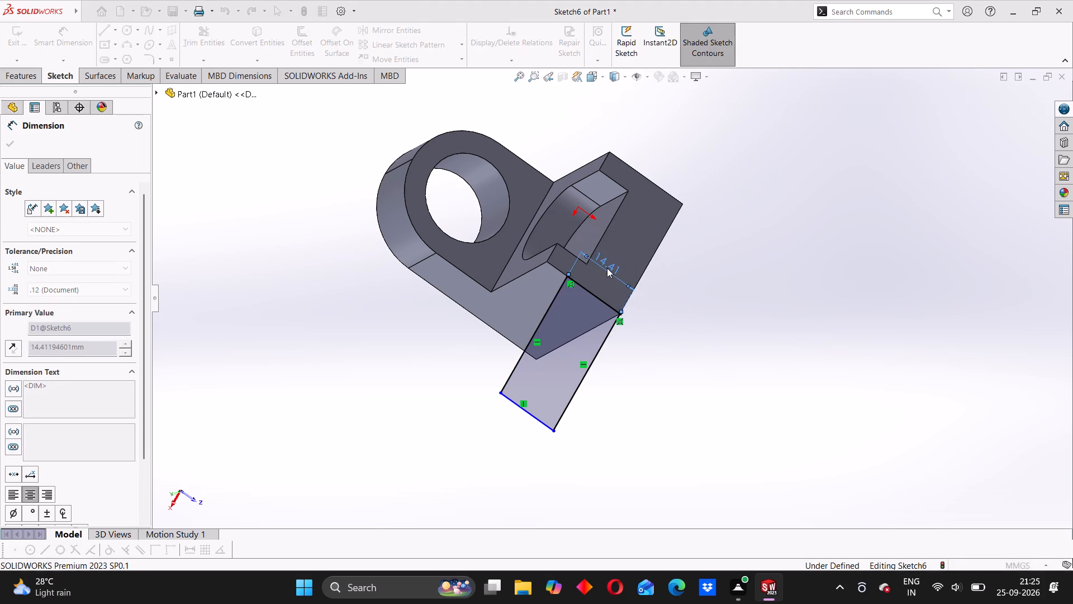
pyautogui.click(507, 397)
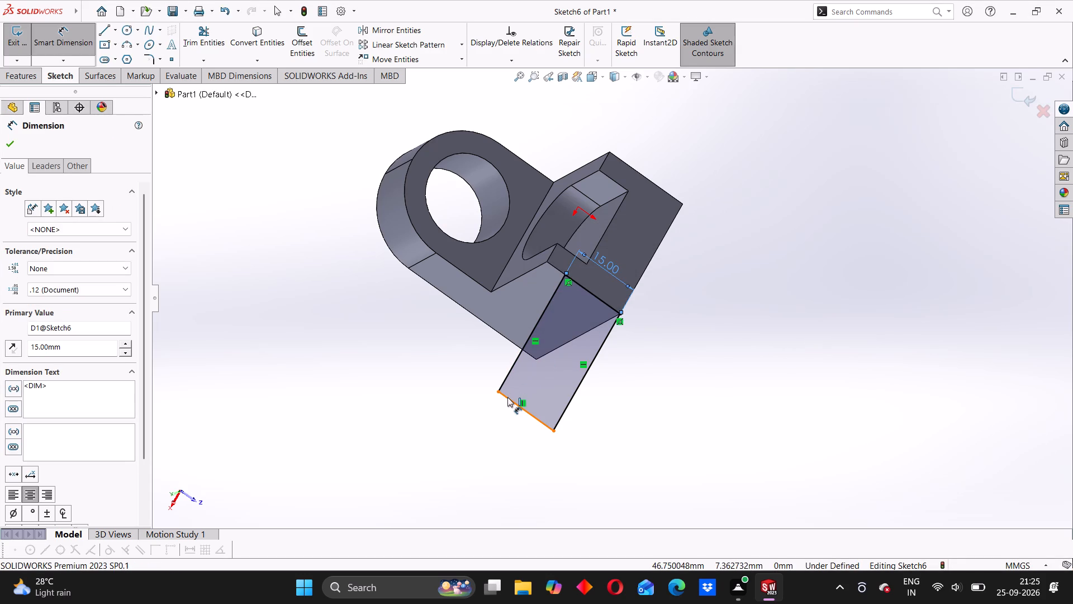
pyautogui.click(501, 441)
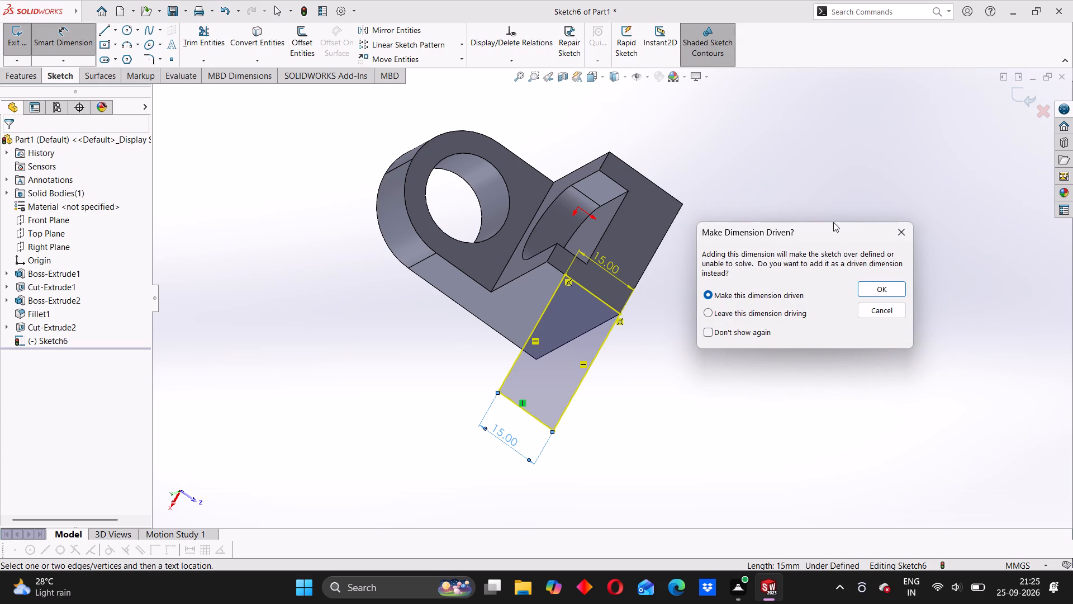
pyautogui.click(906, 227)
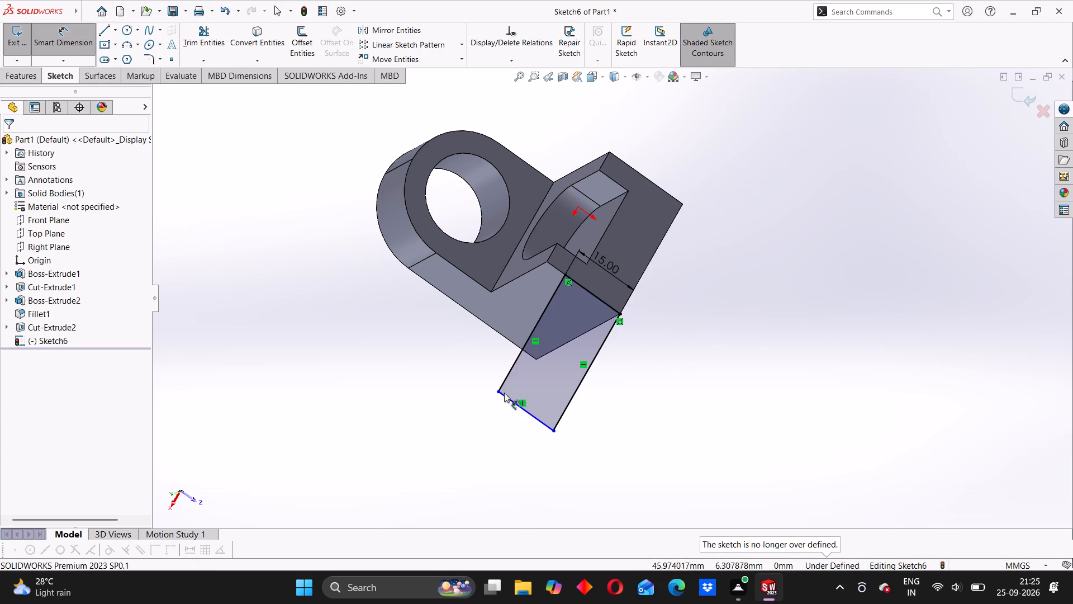
# Delete the wing rectangle's inner long side and its outer short side.
pyautogui.moveTo(500, 394); pyautogui.dragTo(525, 410)
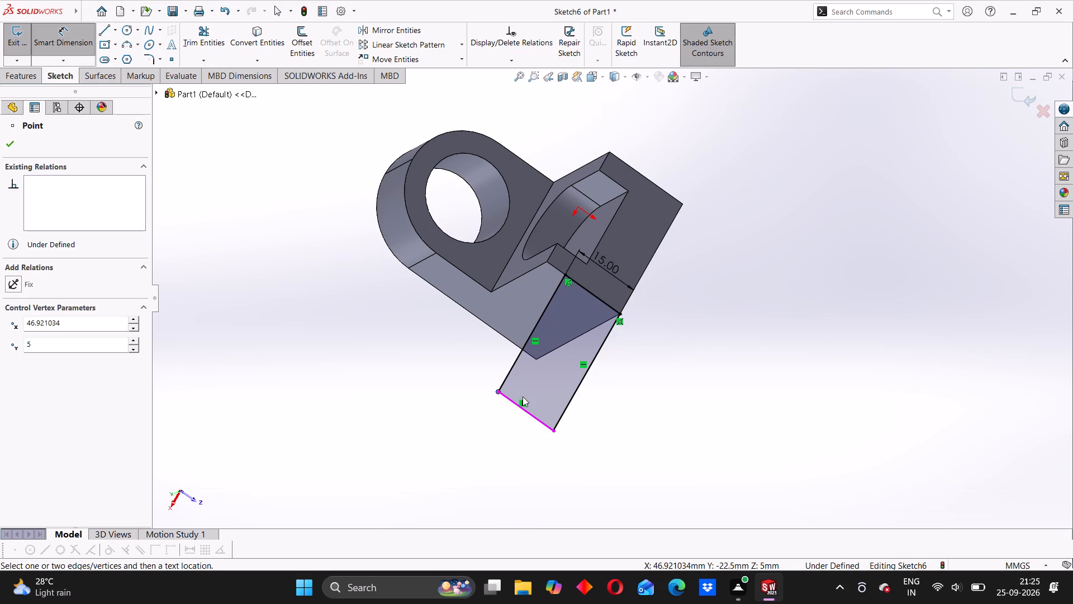
pyautogui.click(522, 344)
pyautogui.press('Delete')
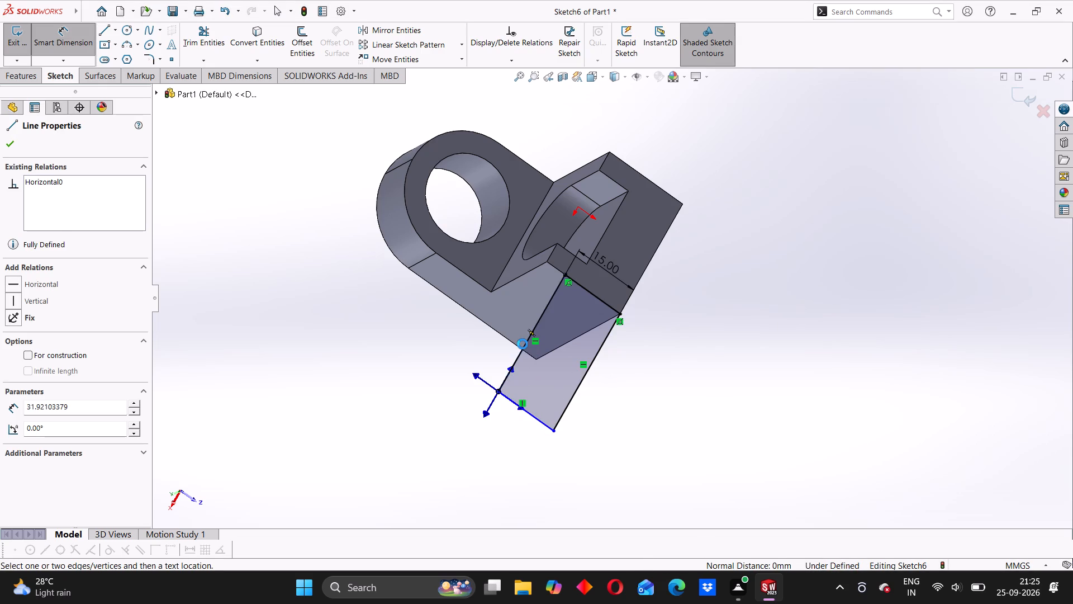
pyautogui.click(625, 290)
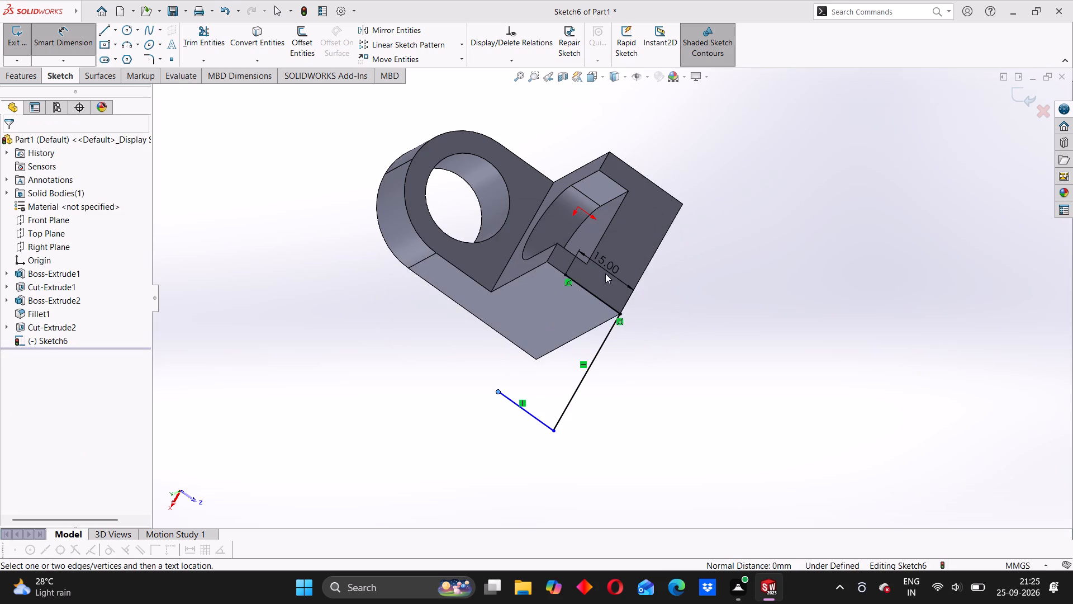
pyautogui.click(507, 398)
pyautogui.press('Delete')
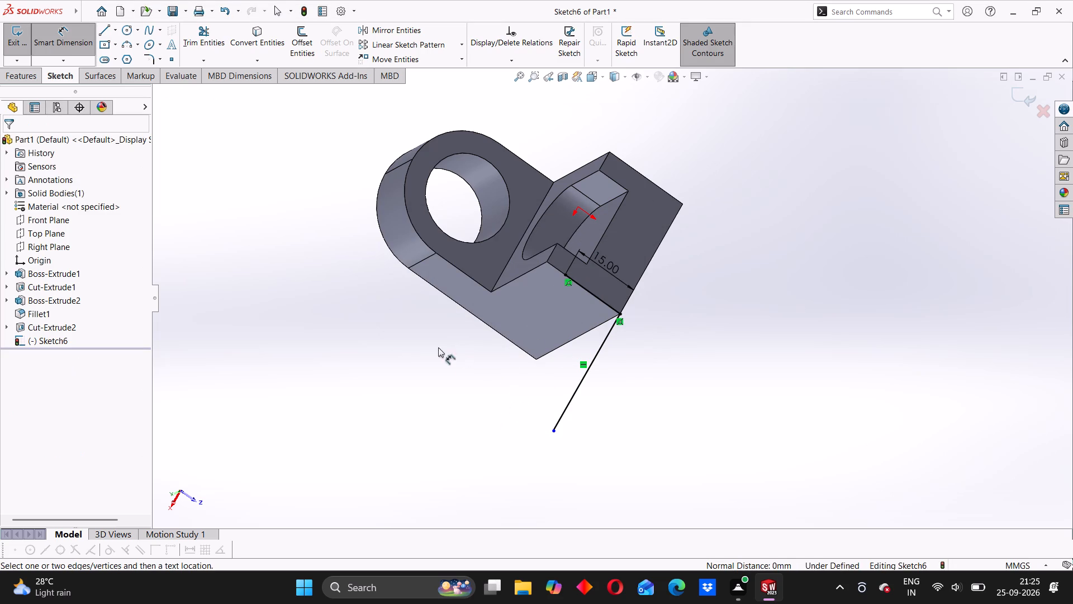
# Redraw the wing profile with an outer end line about 10 mm long and a sloping line about 32 mm back to the block-edge line.
pyautogui.click(101, 30)
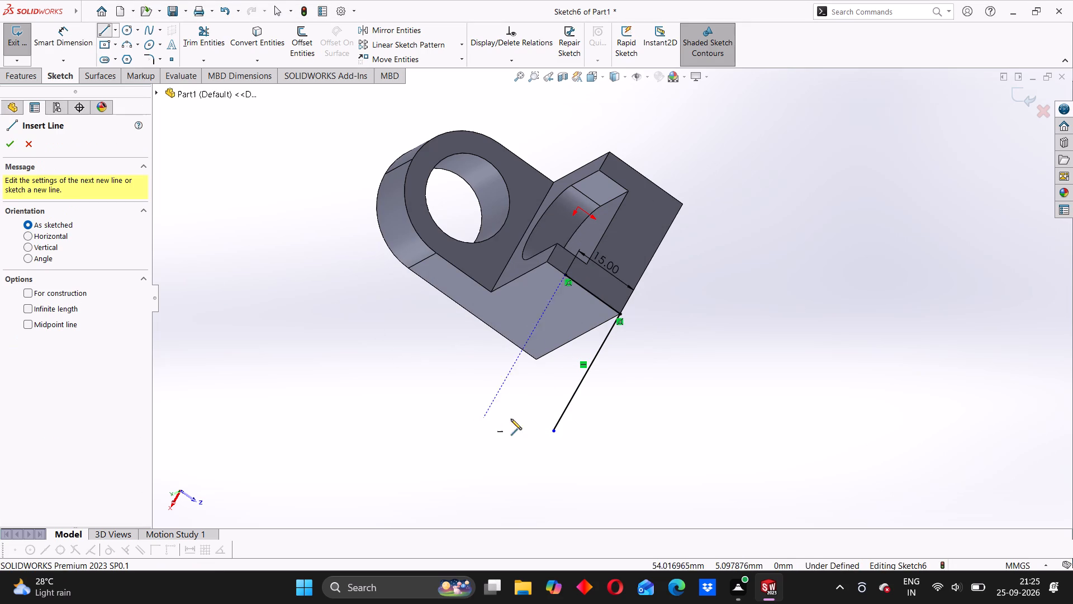
pyautogui.click(552, 433)
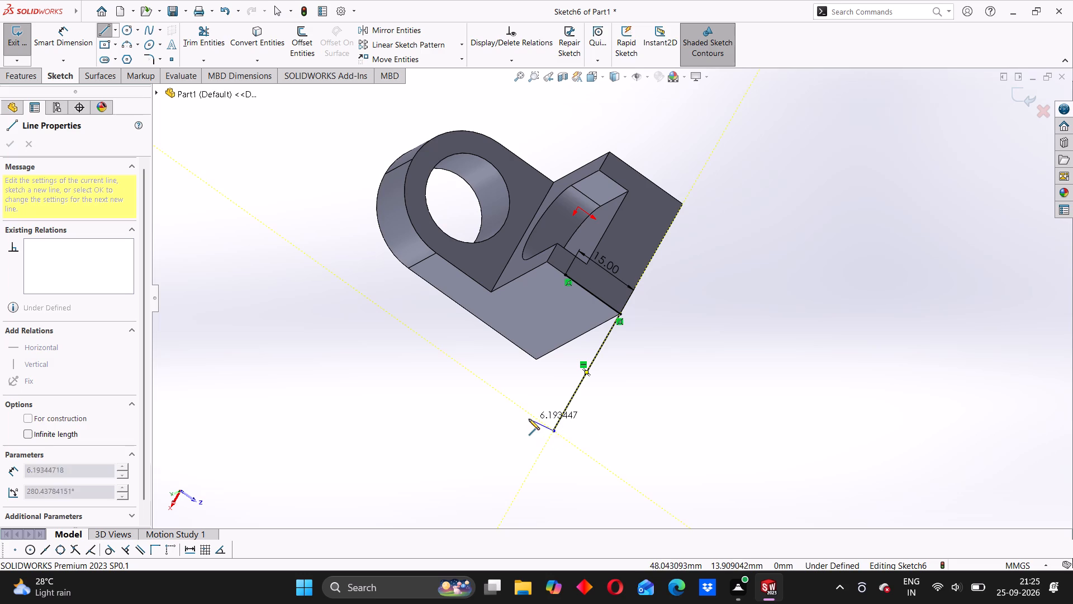
pyautogui.click(517, 405)
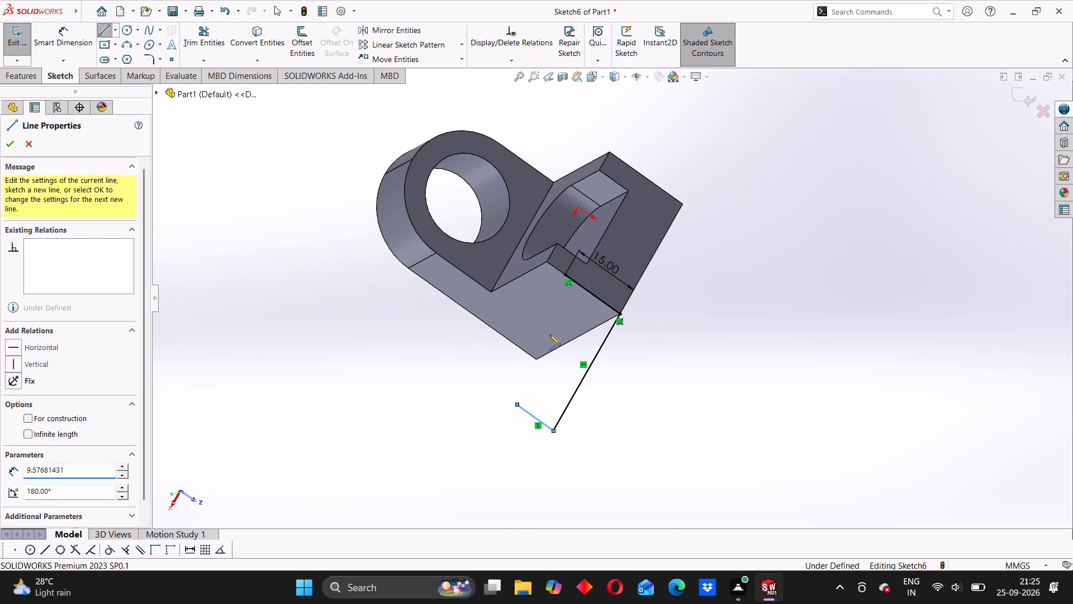
pyautogui.click(565, 276)
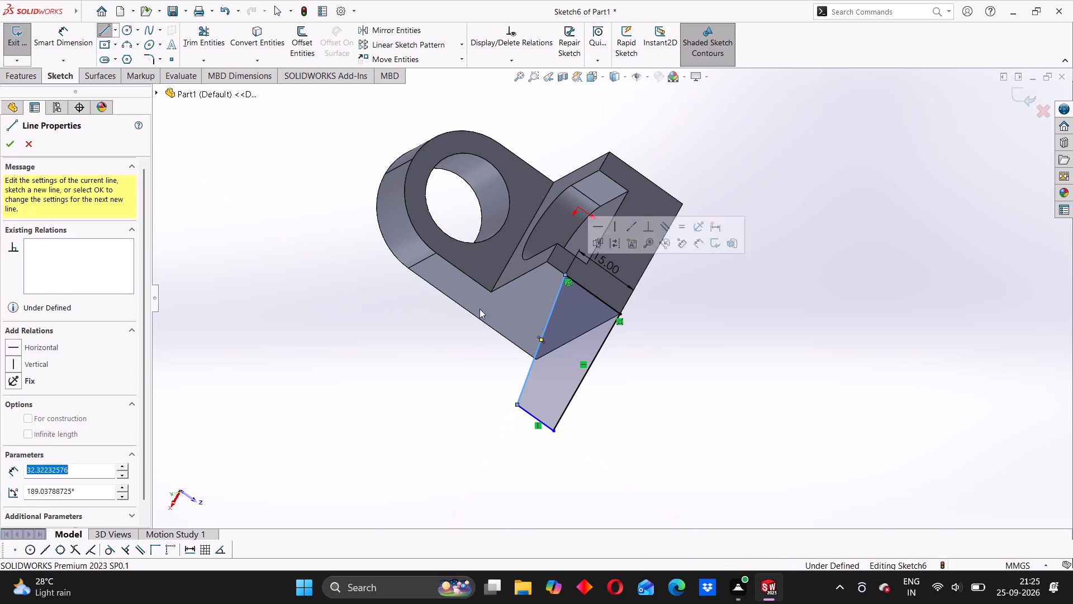
pyautogui.rightClick(347, 301)
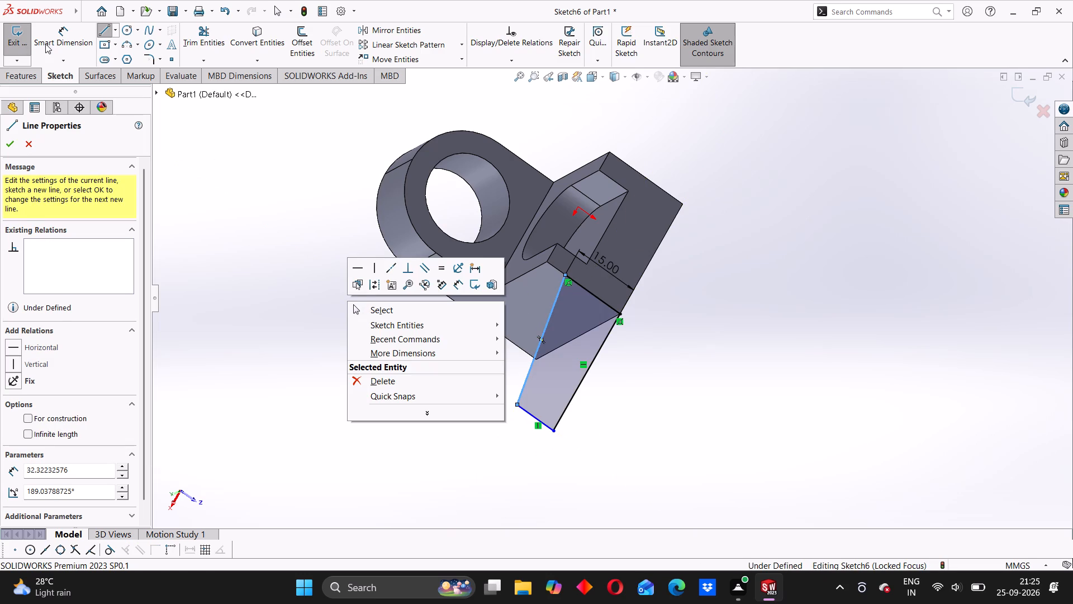
# Dimension the wing profile's outer end line to 10 mm.
pyautogui.click(45, 43)
pyautogui.click(523, 410)
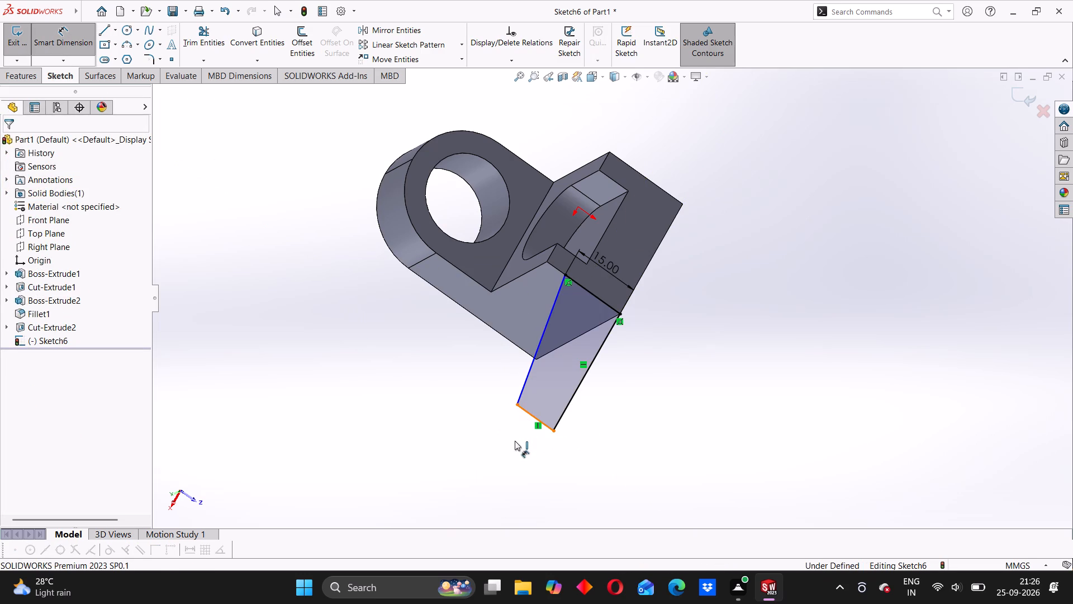
pyautogui.click(511, 443)
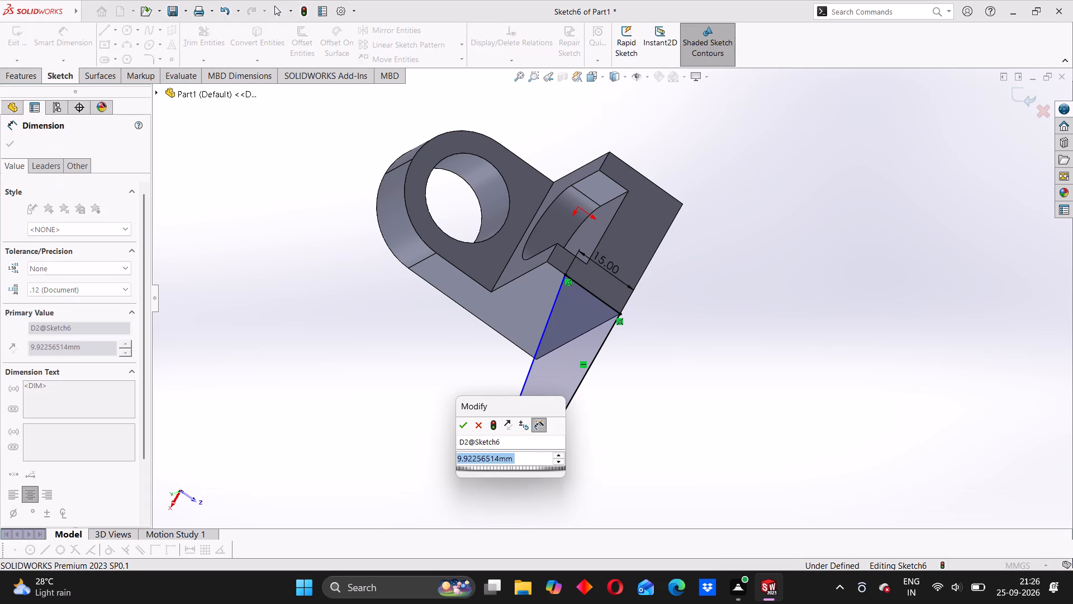
pyautogui.write('10')
pyautogui.press('Return')
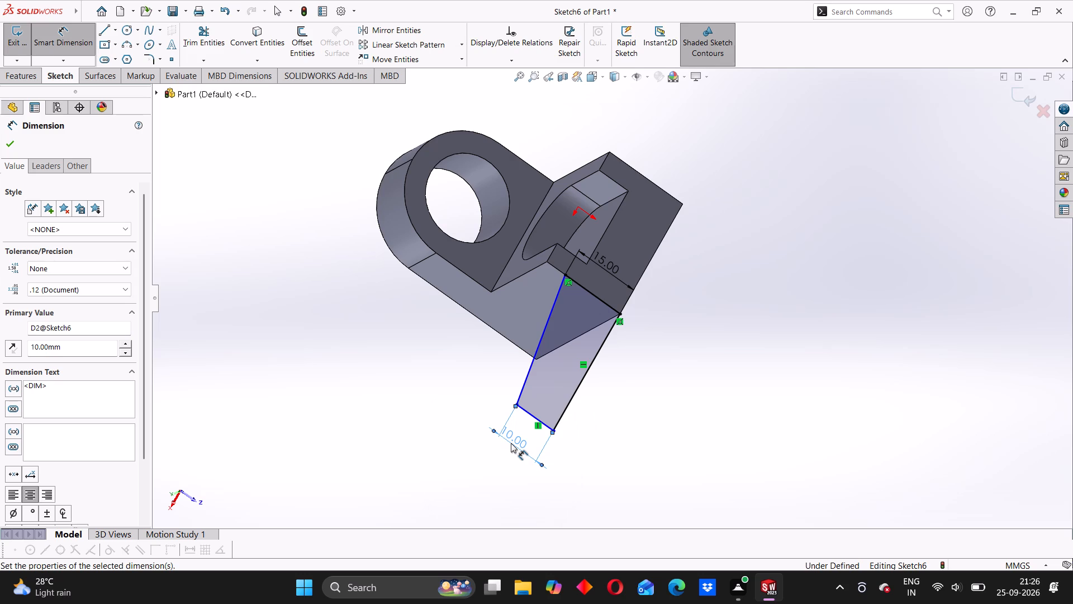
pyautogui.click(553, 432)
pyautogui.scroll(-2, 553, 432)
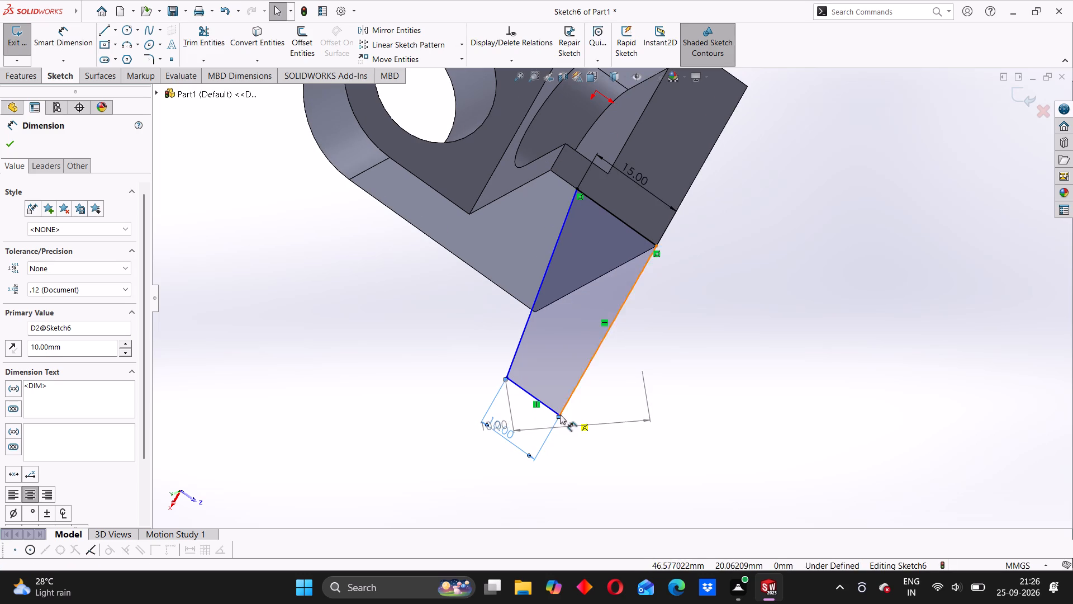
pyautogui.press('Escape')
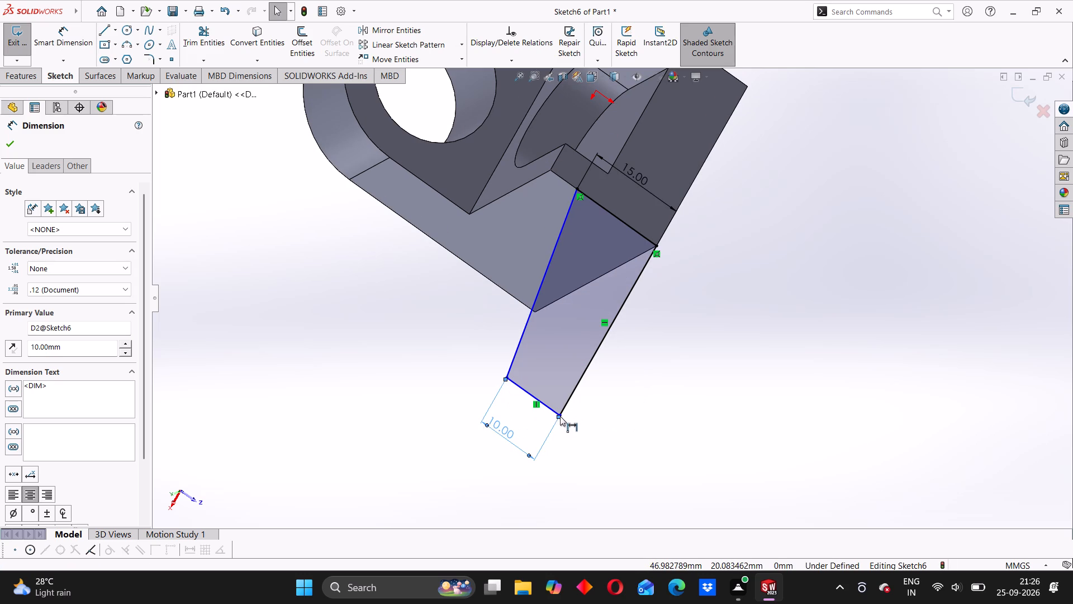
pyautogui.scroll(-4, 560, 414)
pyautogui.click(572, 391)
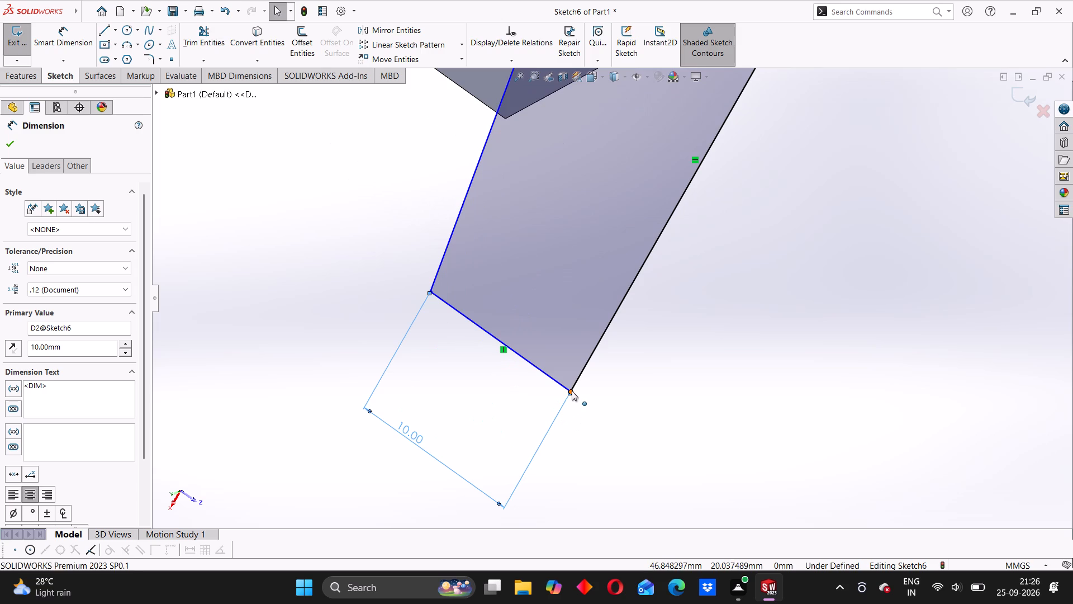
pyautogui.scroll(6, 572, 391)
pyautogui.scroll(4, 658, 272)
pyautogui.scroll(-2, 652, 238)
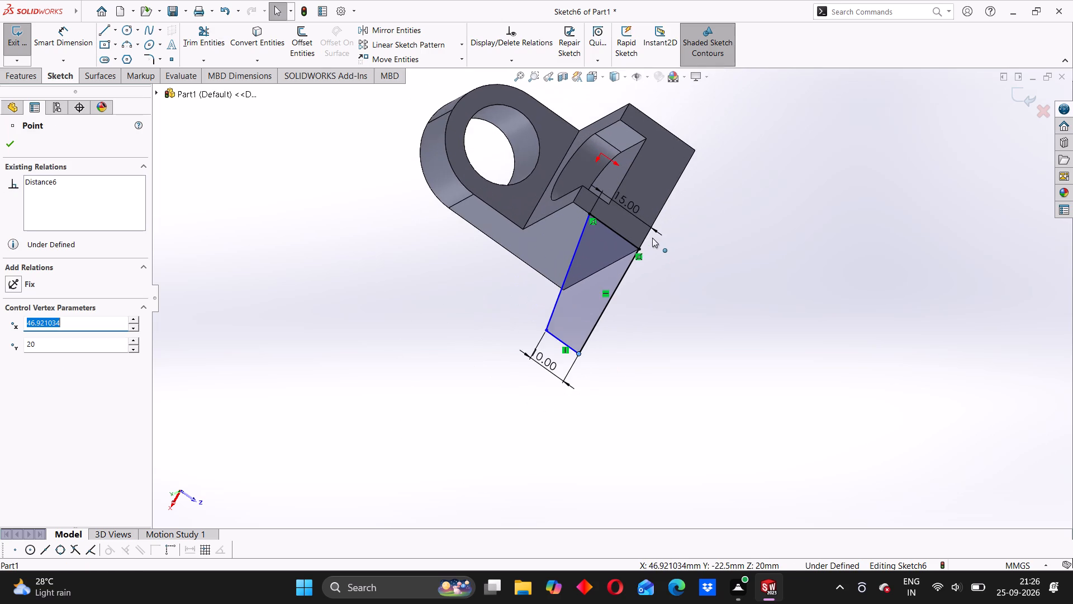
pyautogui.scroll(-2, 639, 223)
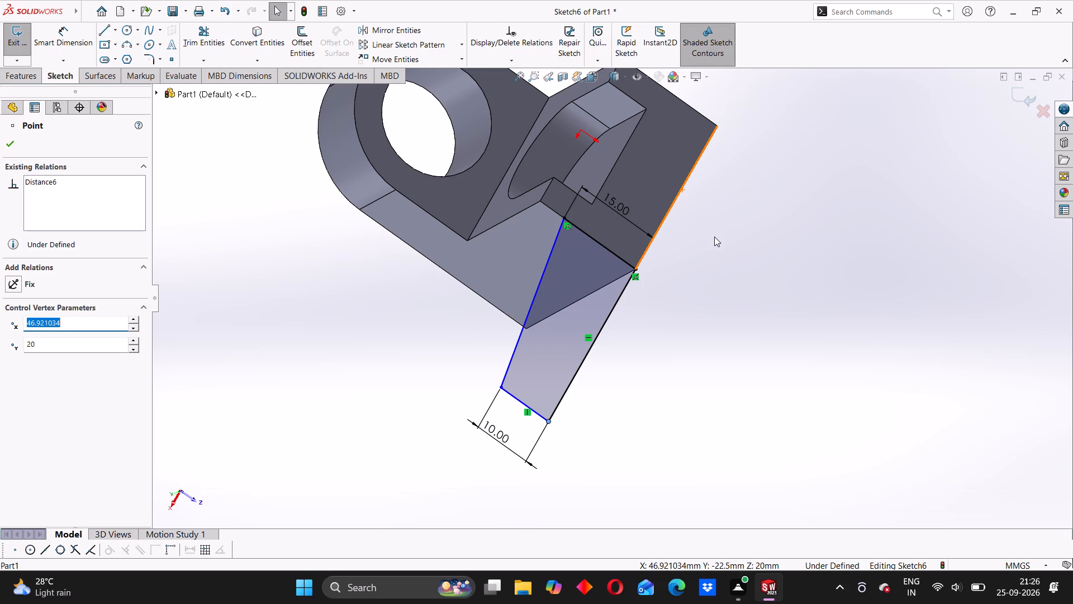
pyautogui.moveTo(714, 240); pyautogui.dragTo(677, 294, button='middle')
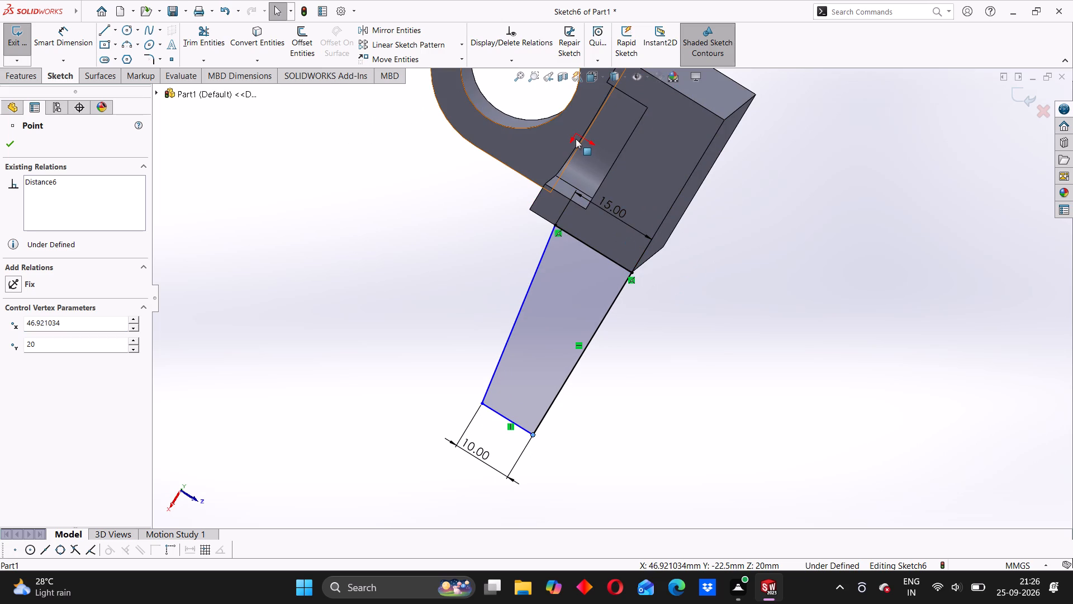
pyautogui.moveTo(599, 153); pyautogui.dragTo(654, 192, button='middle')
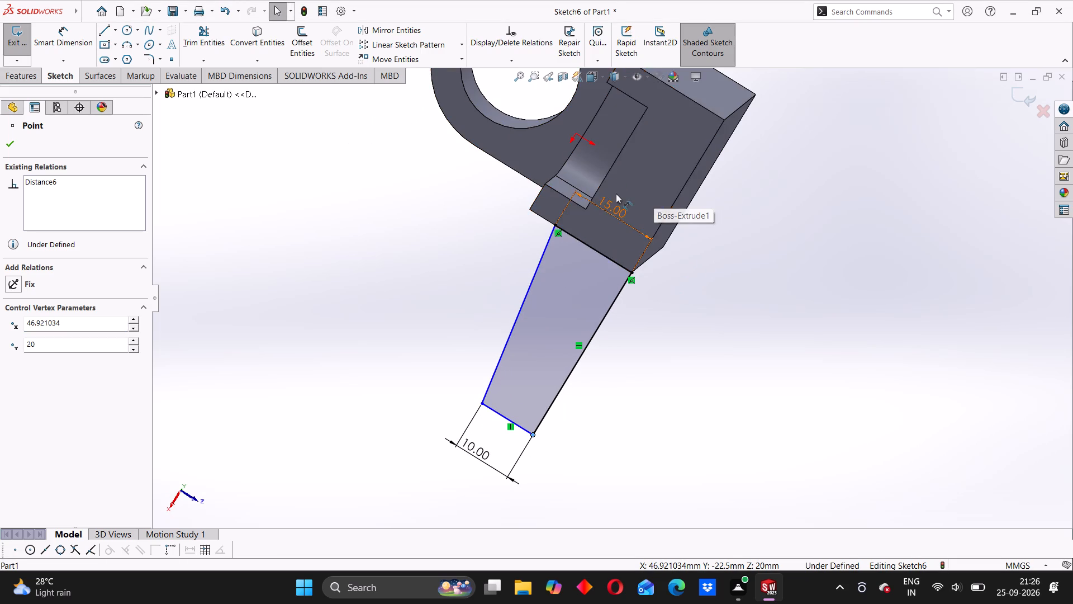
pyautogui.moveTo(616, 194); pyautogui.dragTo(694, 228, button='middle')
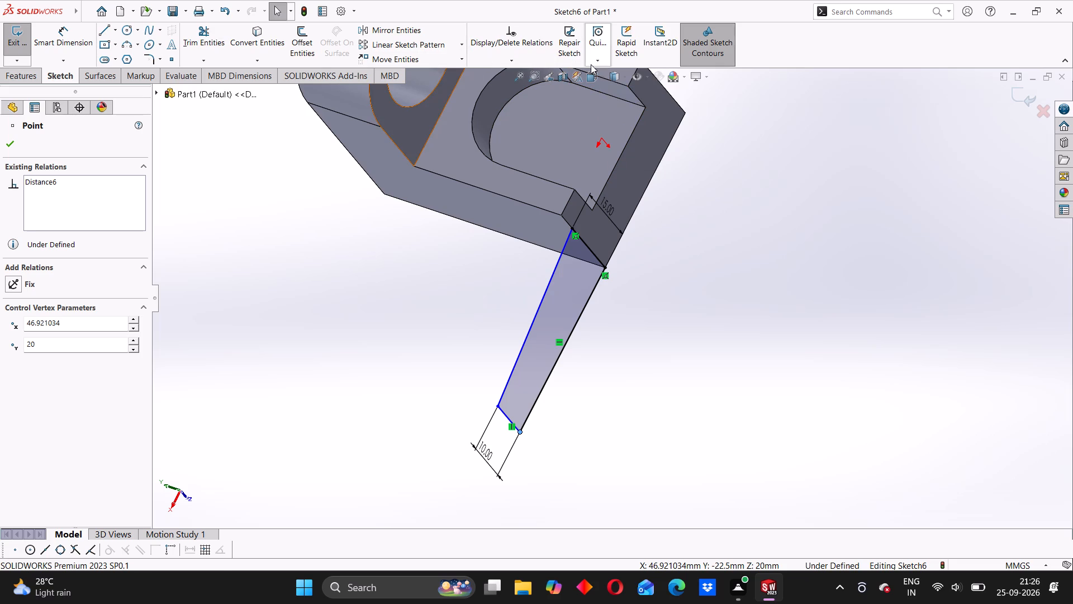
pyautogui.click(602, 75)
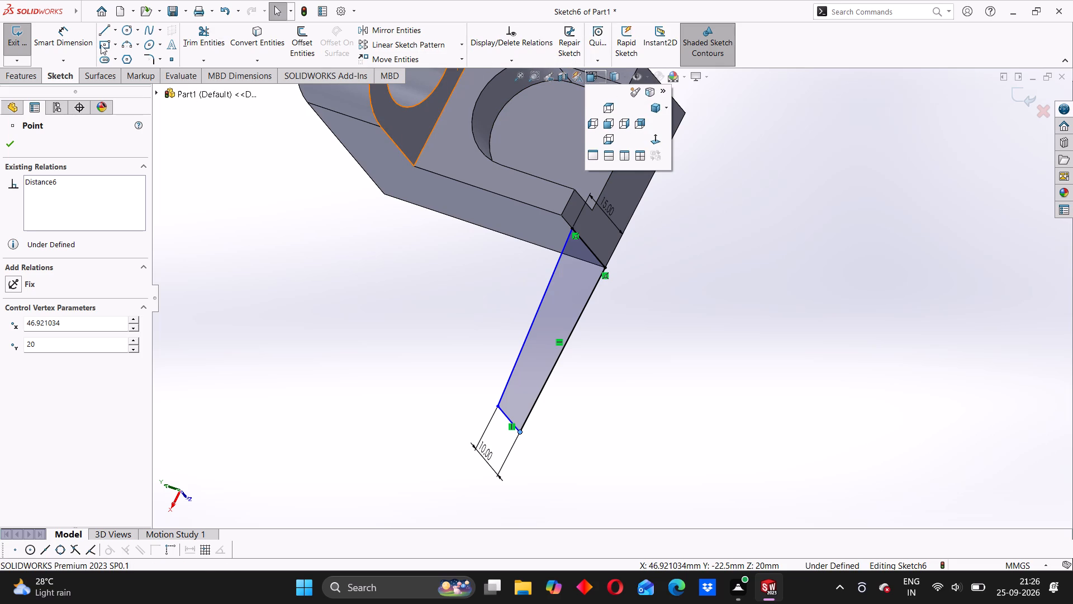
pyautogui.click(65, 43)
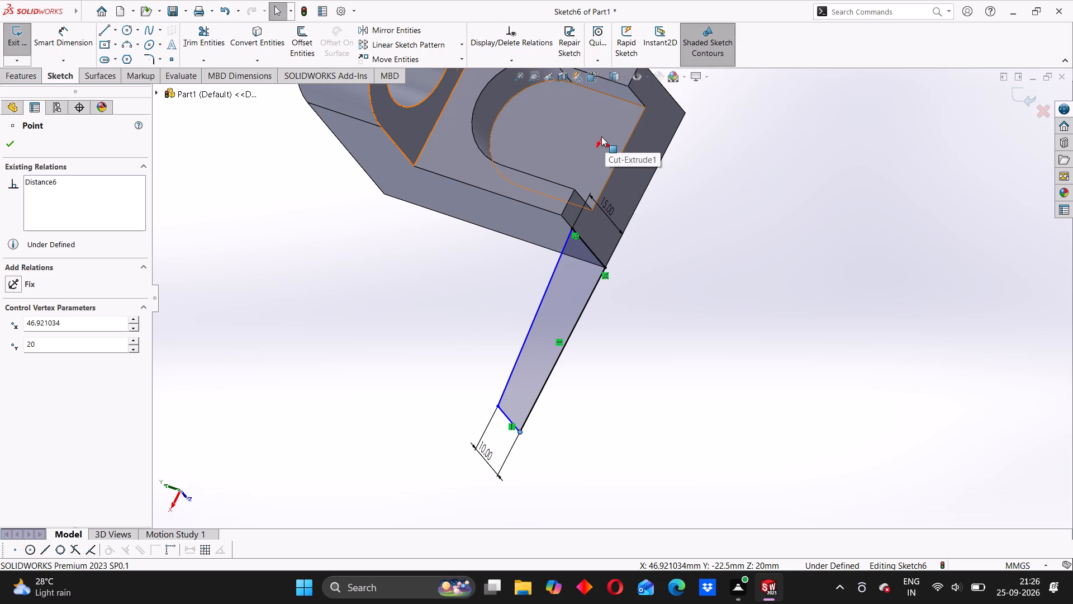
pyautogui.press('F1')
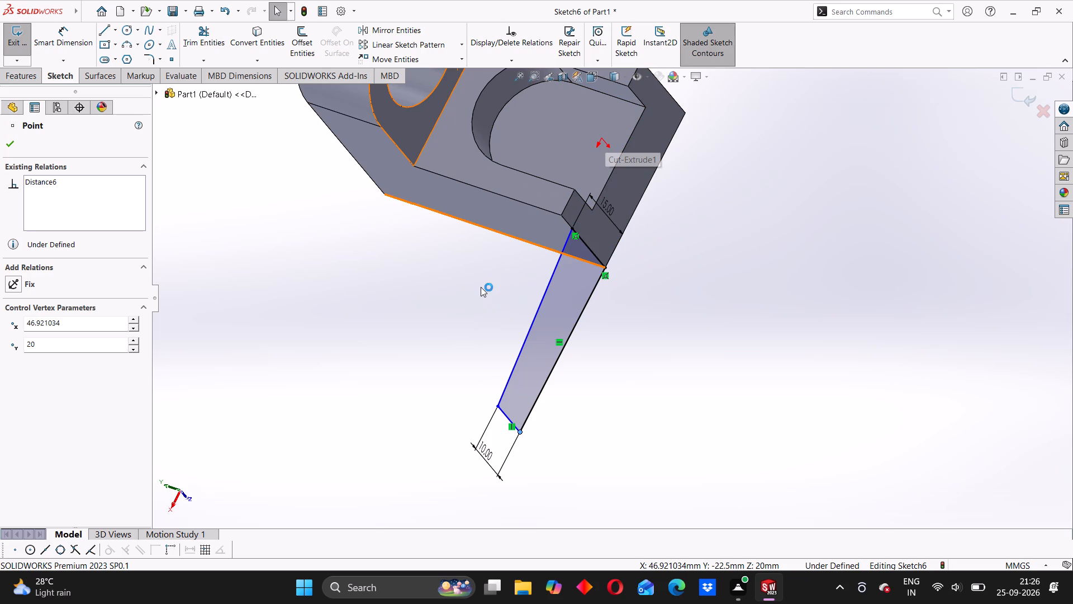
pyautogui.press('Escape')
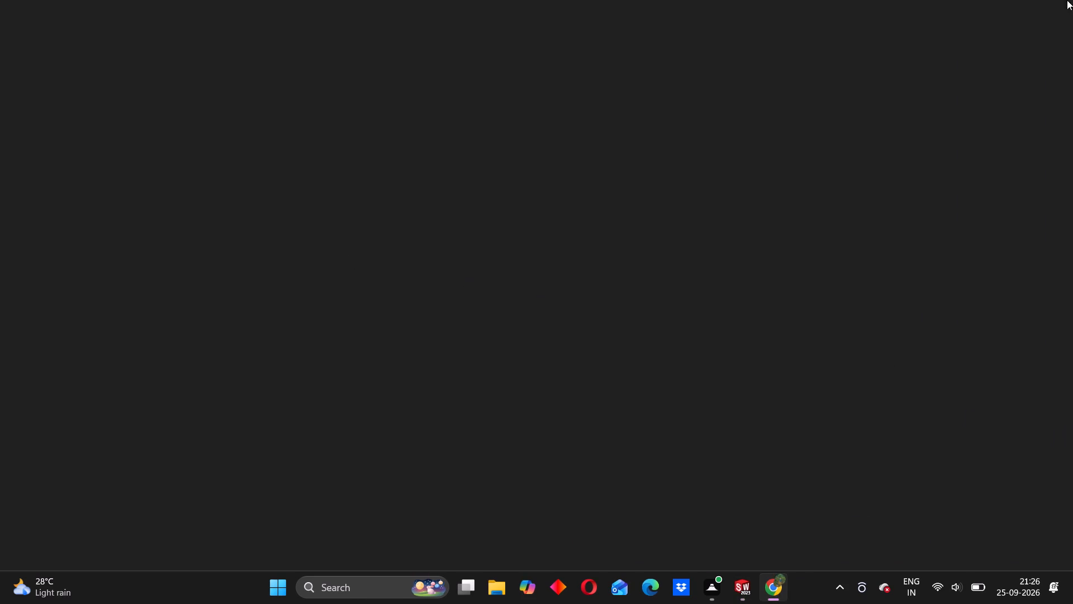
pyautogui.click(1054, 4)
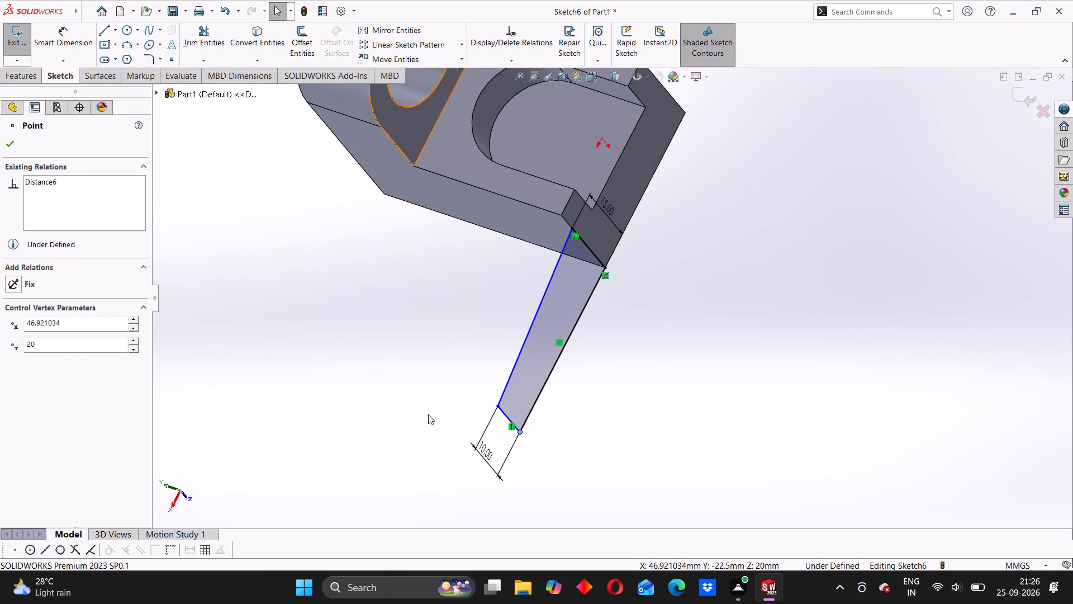
# Viewed square to the sketch, dimension the horizontal distance from the origin to the wing's outer corner as 45 mm.
pyautogui.click(70, 37)
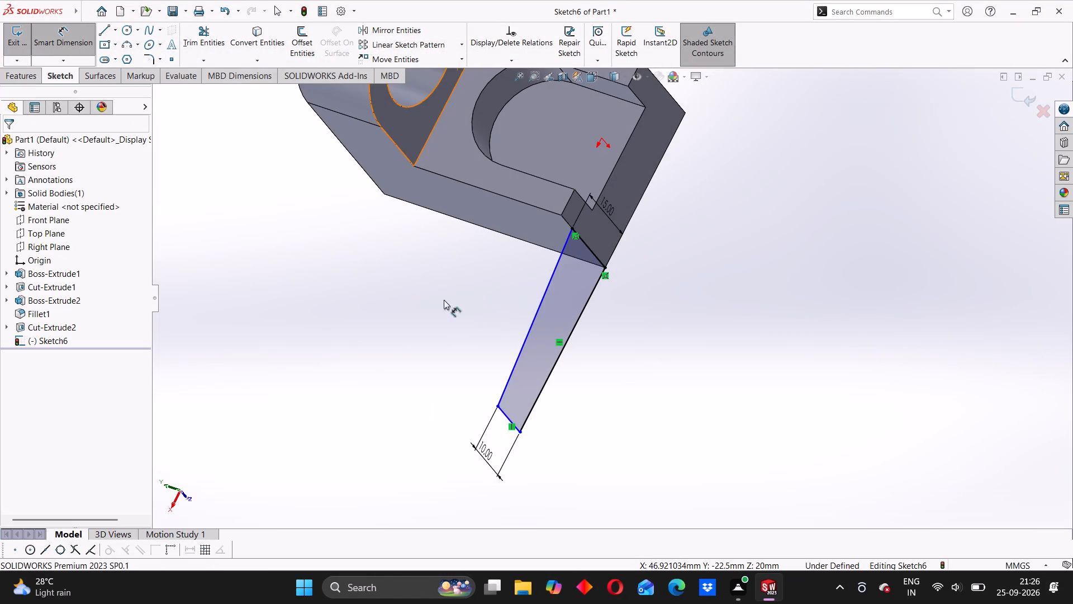
pyautogui.click(521, 432)
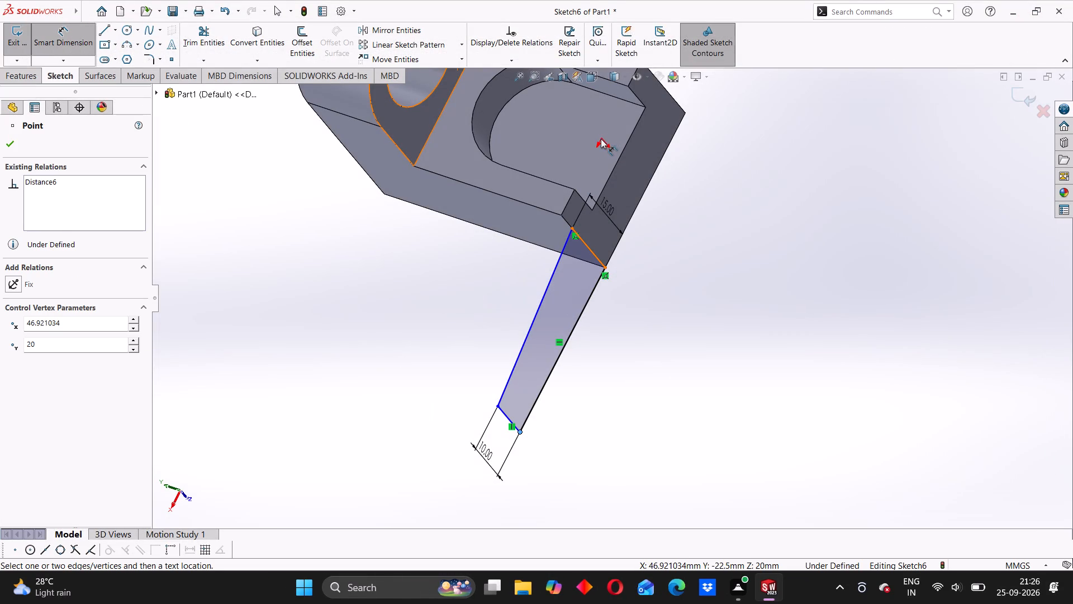
pyautogui.click(602, 74)
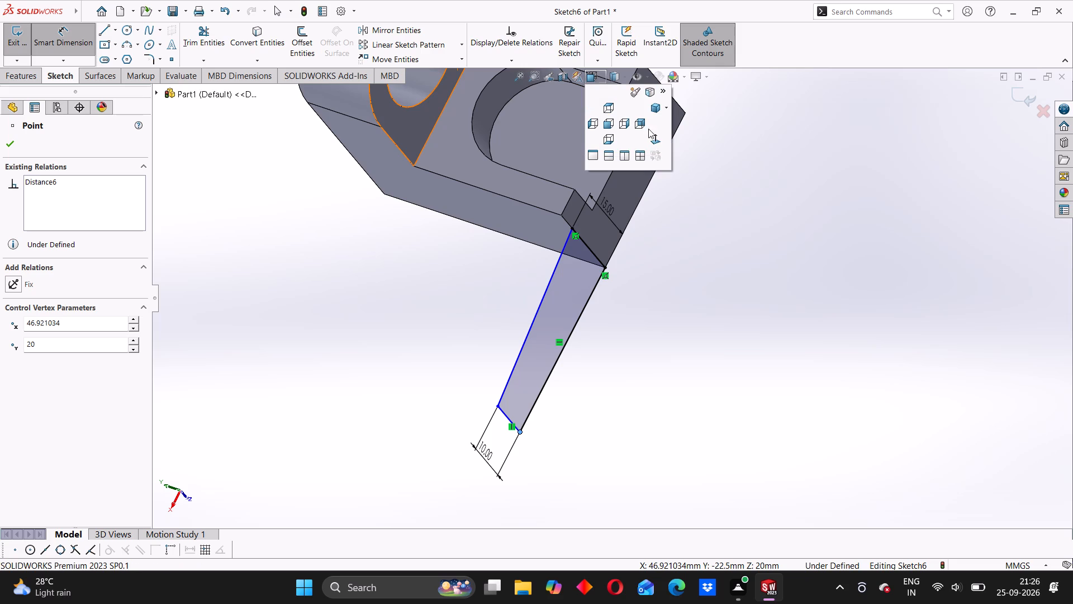
pyautogui.click(655, 135)
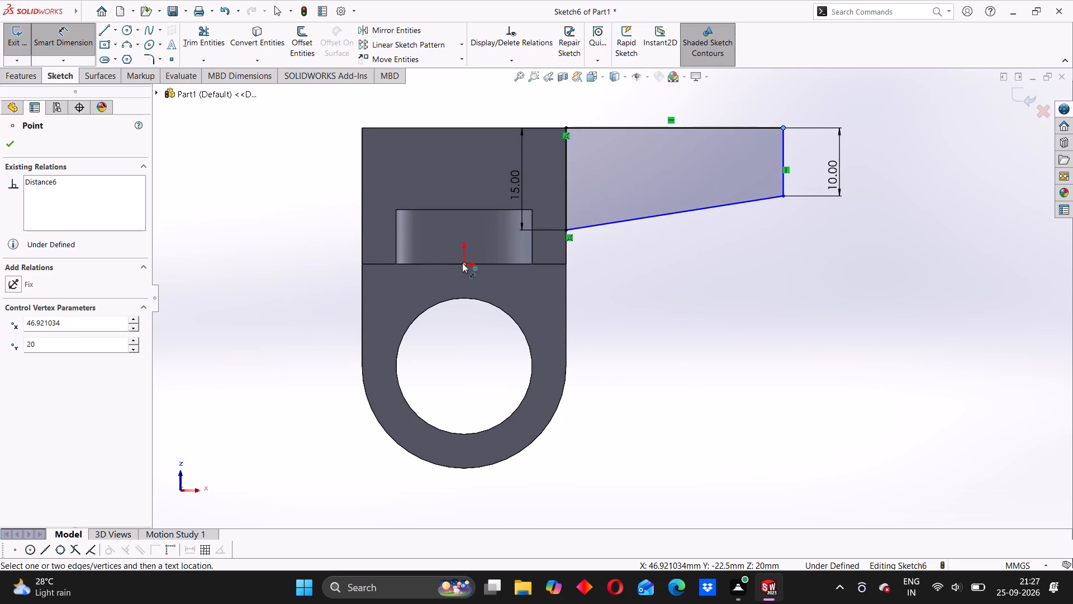
pyautogui.click(462, 264)
pyautogui.click(502, 96)
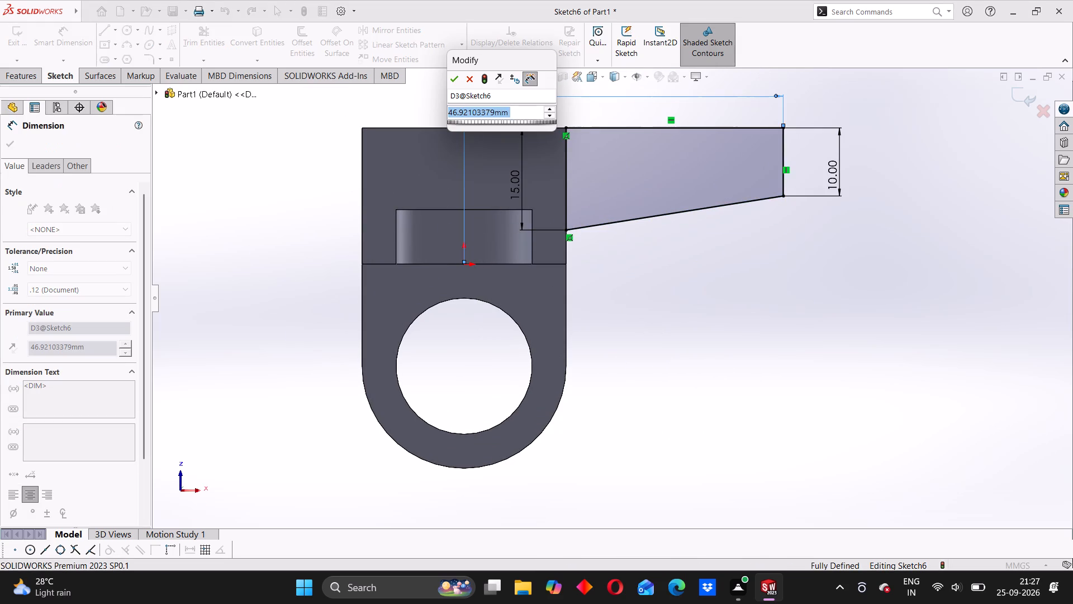
pyautogui.write('45')
pyautogui.press('Return')
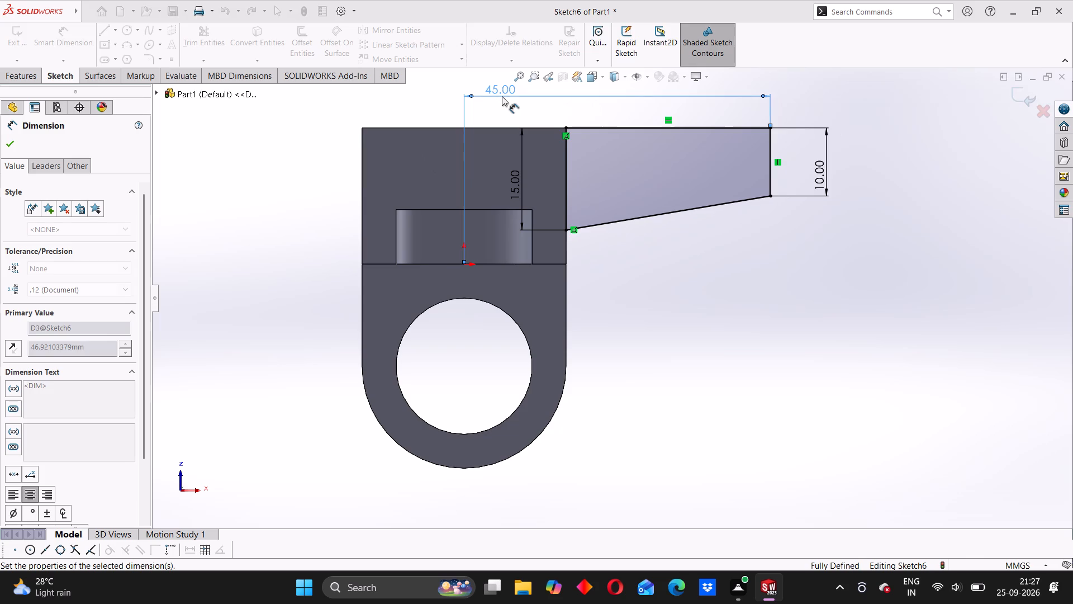
pyautogui.scroll(2, 619, 311)
pyautogui.moveTo(611, 357); pyautogui.dragTo(622, 271, button='middle')
pyautogui.click(18, 144)
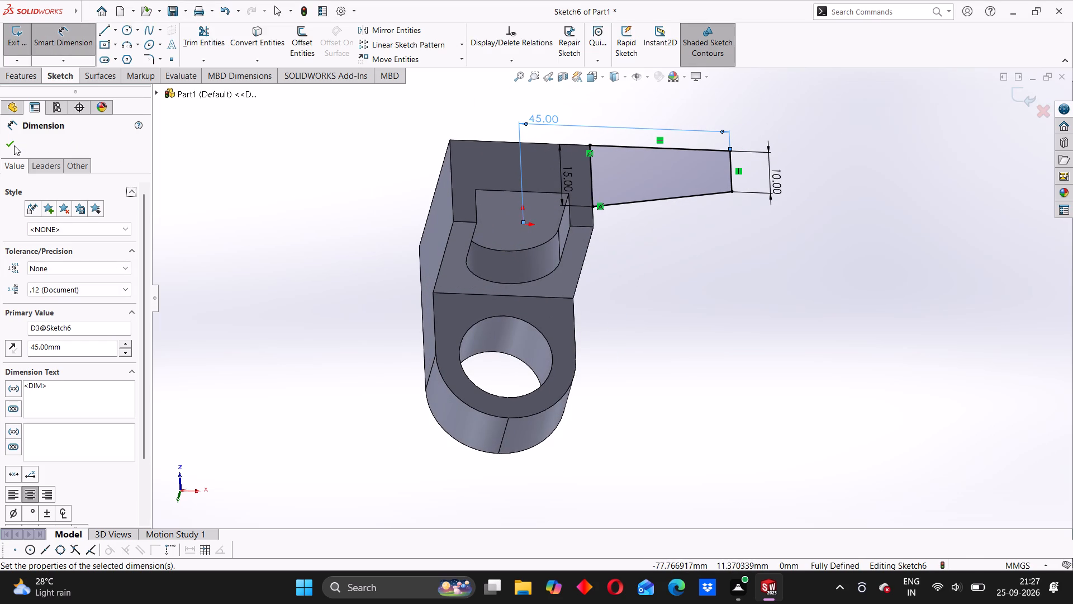
# Extrude the tapered wing profile 45 mm as a merged blind boss, with the direction reversed so it runs alongside the block.
pyautogui.click(12, 152)
pyautogui.click(12, 146)
pyautogui.click(20, 82)
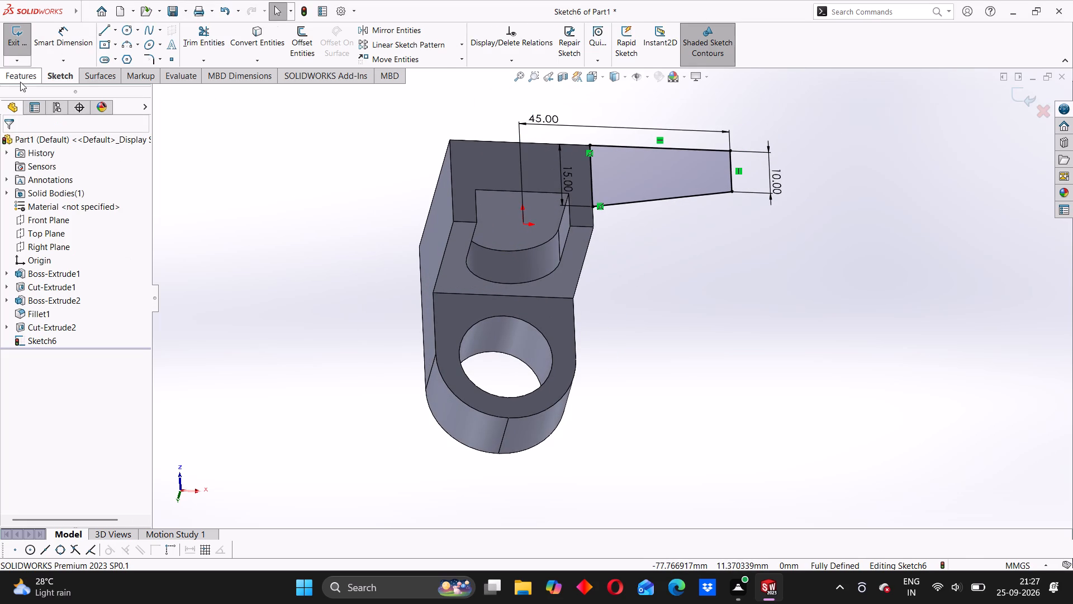
pyautogui.click(32, 51)
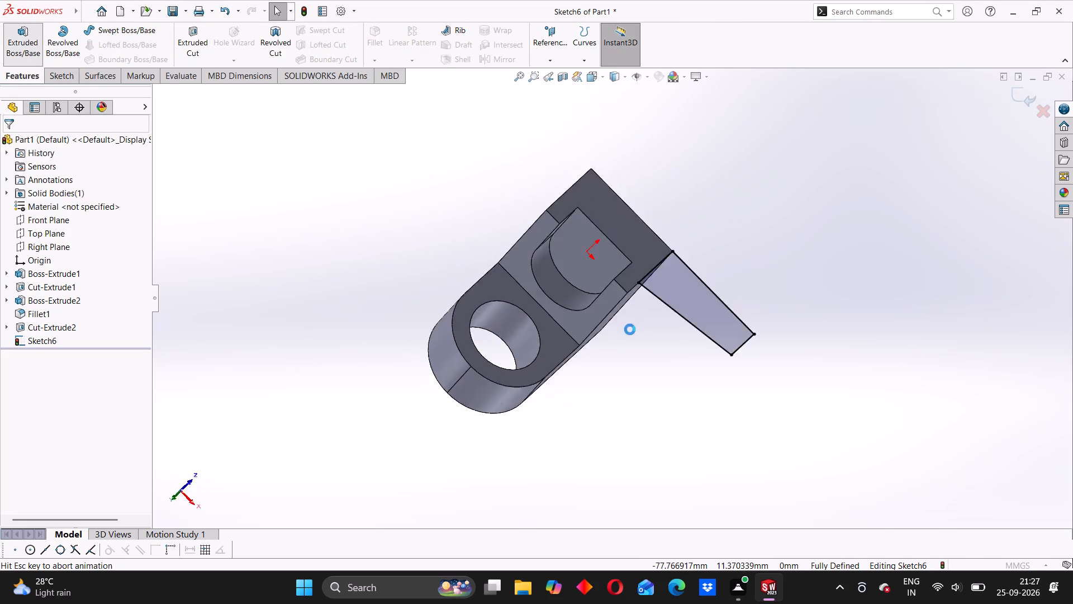
pyautogui.moveTo(512, 427); pyautogui.dragTo(581, 371, button='middle')
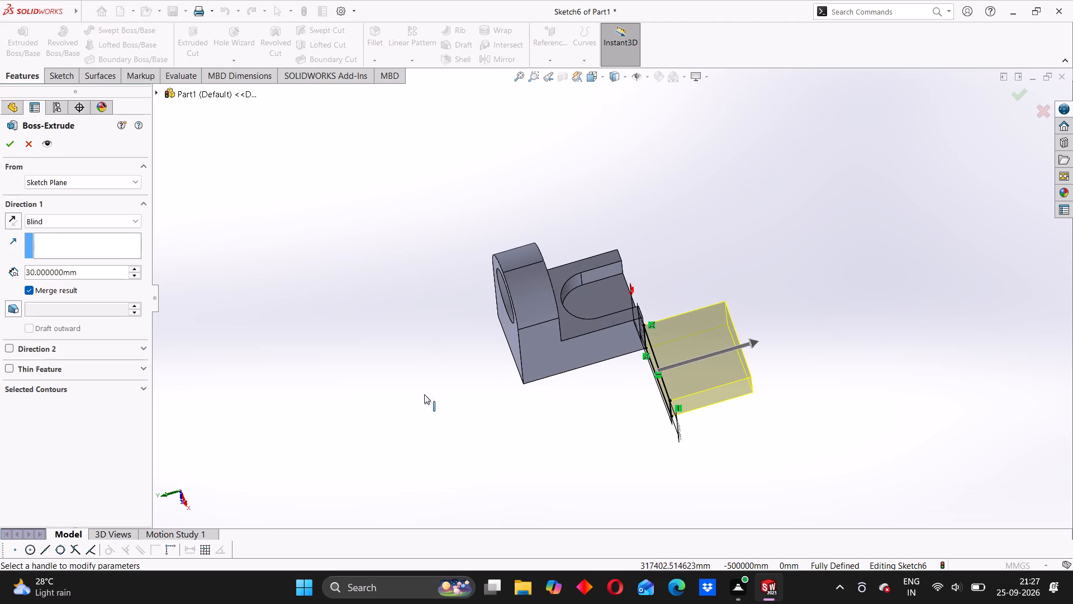
pyautogui.click(12, 224)
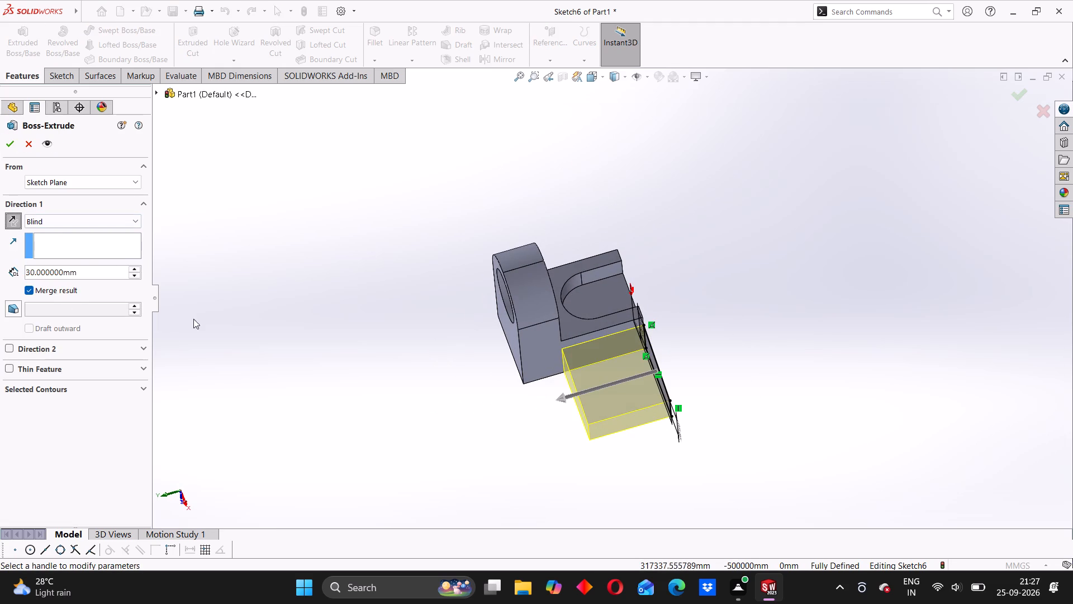
pyautogui.moveTo(79, 276); pyautogui.dragTo(7, 276)
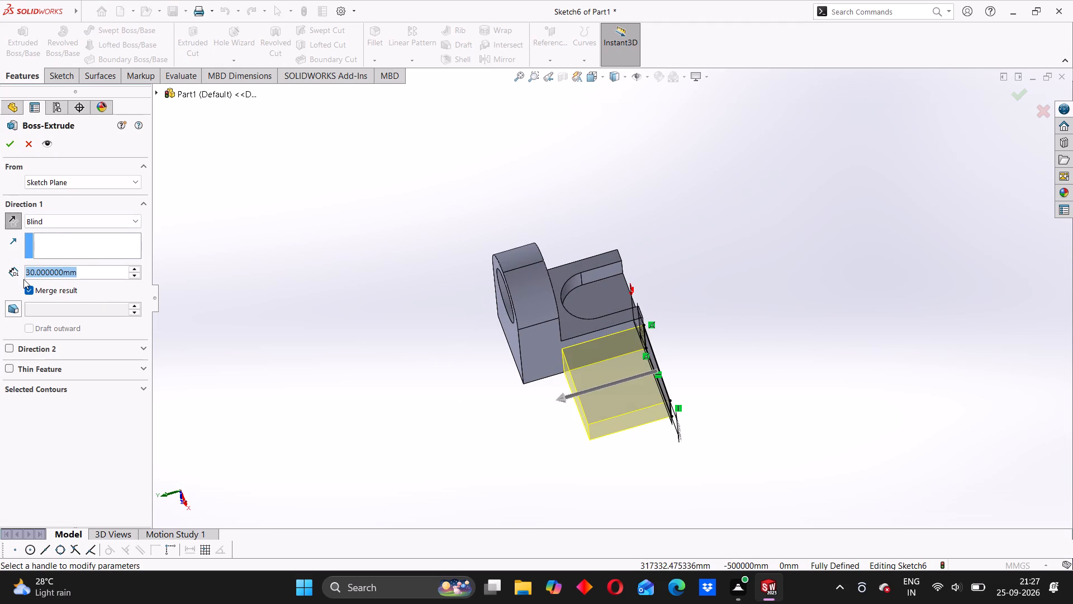
pyautogui.write('45')
pyautogui.press('Return')
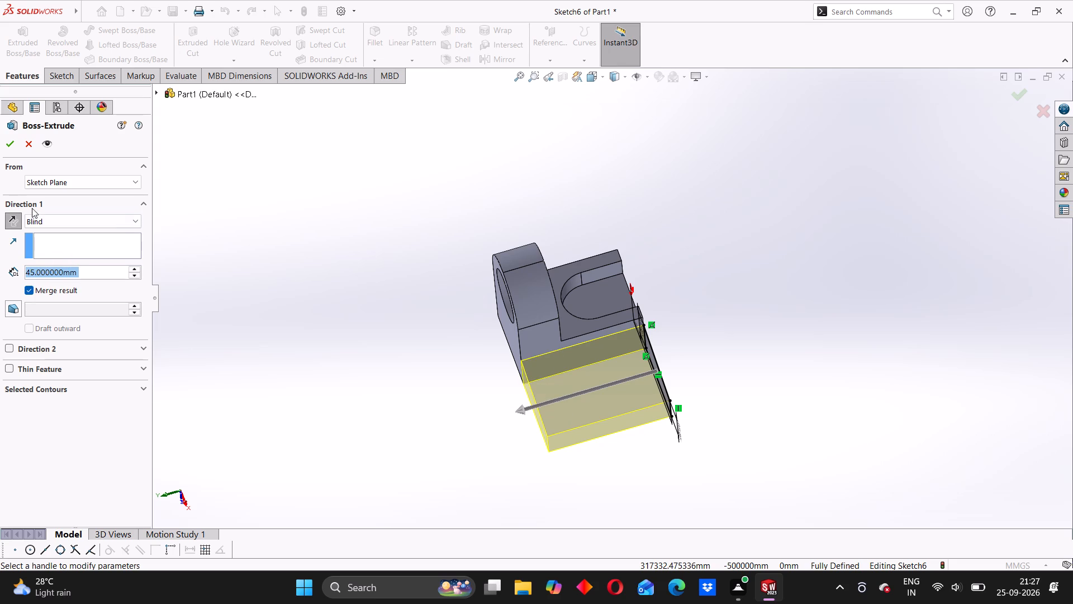
pyautogui.click(13, 147)
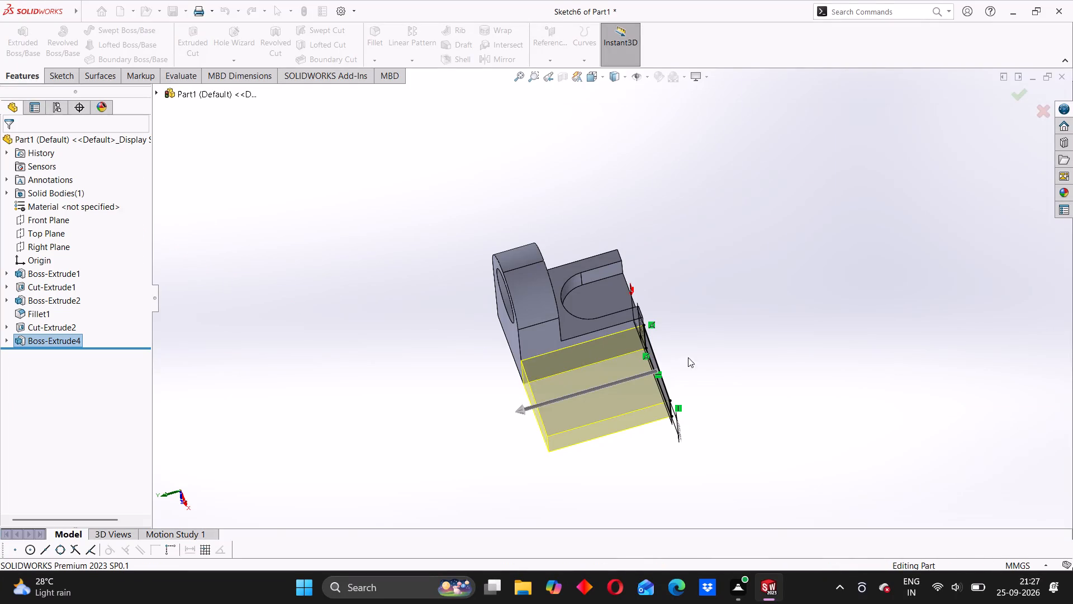
# Start a sketch on the wing's narrow outer end face and draw a horizontal centerline through the origin, extending past both sides.
pyautogui.scroll(-3, 690, 364)
pyautogui.moveTo(616, 424); pyautogui.dragTo(491, 406, button='middle')
pyautogui.click(624, 418)
pyautogui.moveTo(624, 418); pyautogui.dragTo(700, 429, button='middle')
pyautogui.scroll(-2, 635, 369)
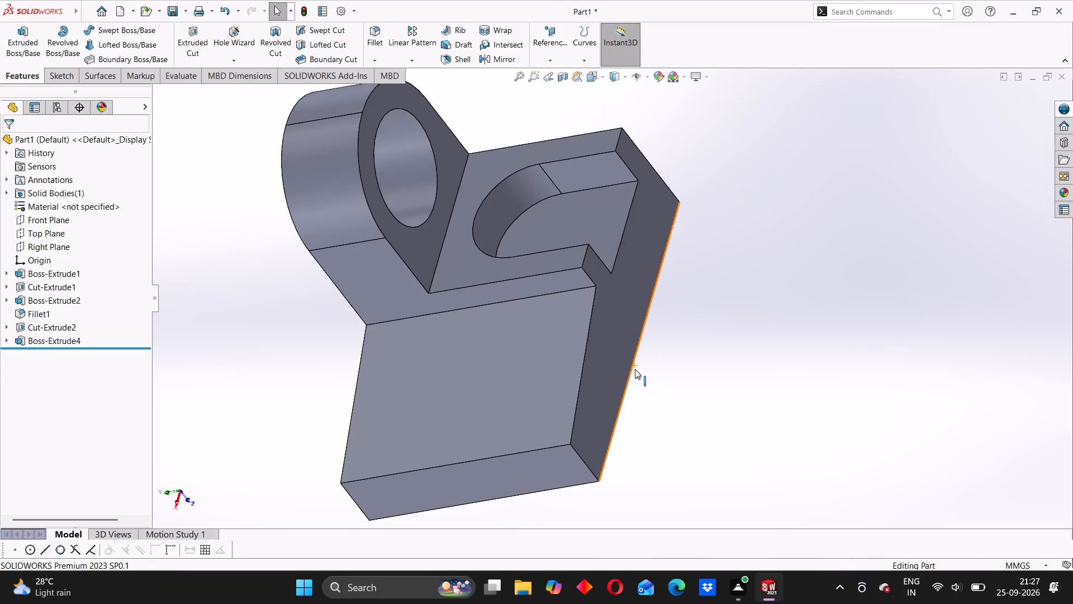
pyautogui.scroll(3, 635, 369)
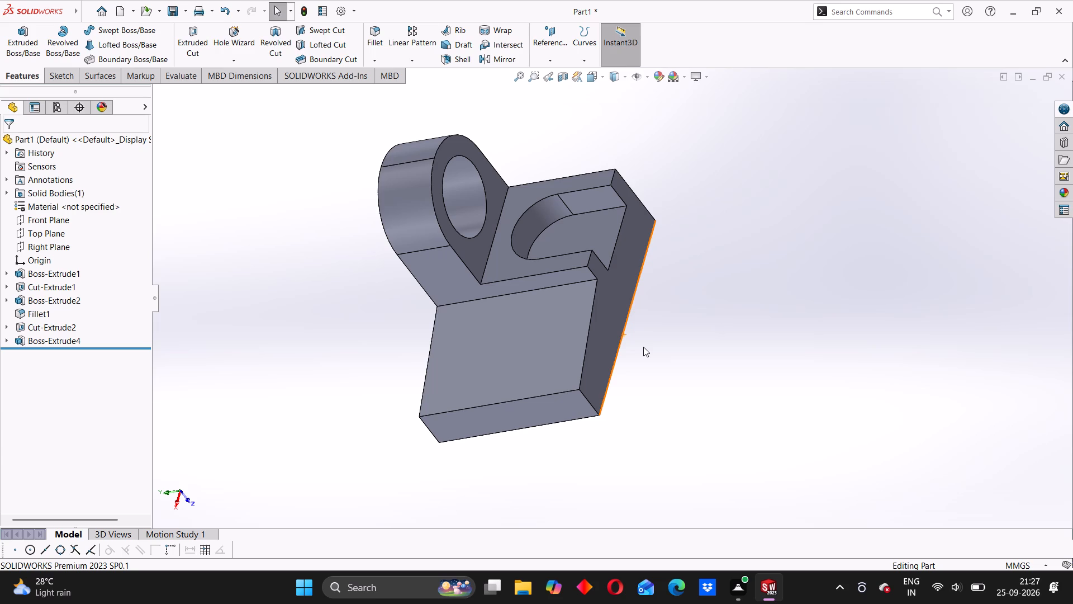
pyautogui.scroll(-3, 652, 393)
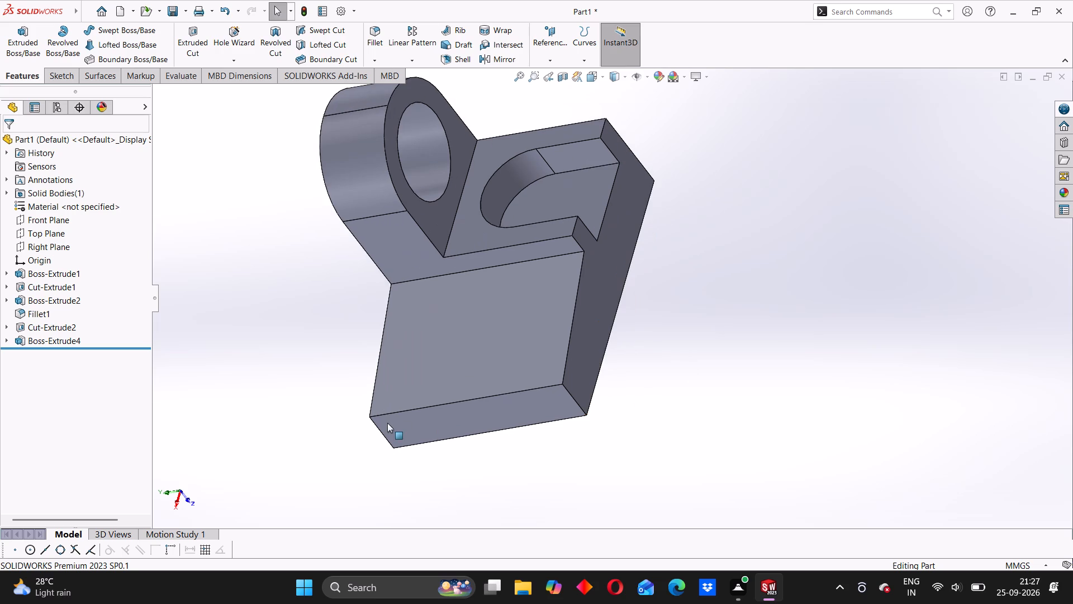
pyautogui.scroll(2, 386, 422)
pyautogui.click(417, 391)
pyautogui.click(474, 356)
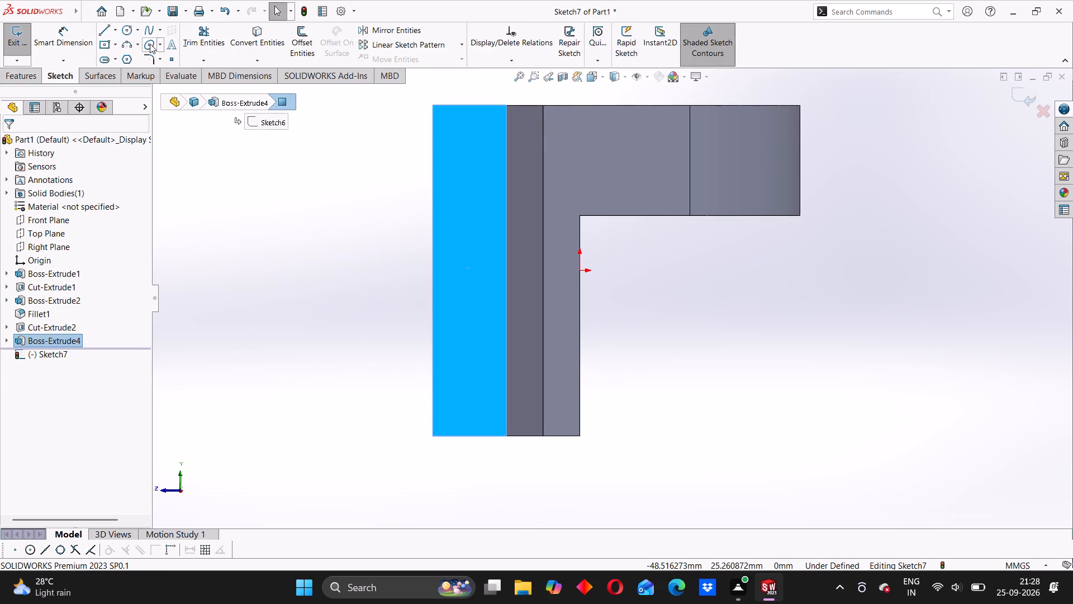
pyautogui.click(114, 31)
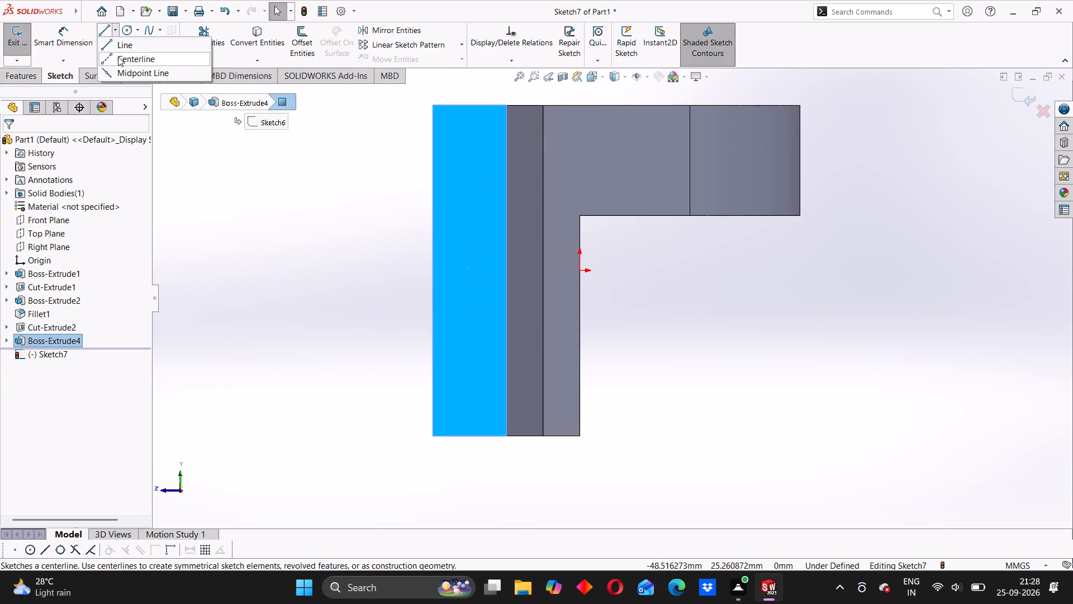
pyautogui.click(120, 56)
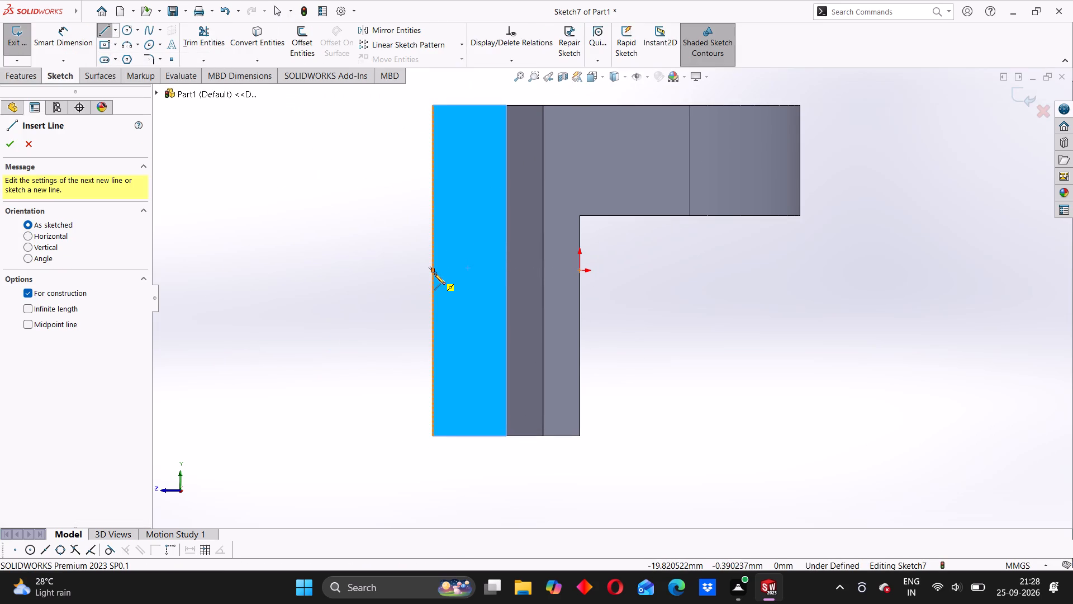
pyautogui.click(416, 271)
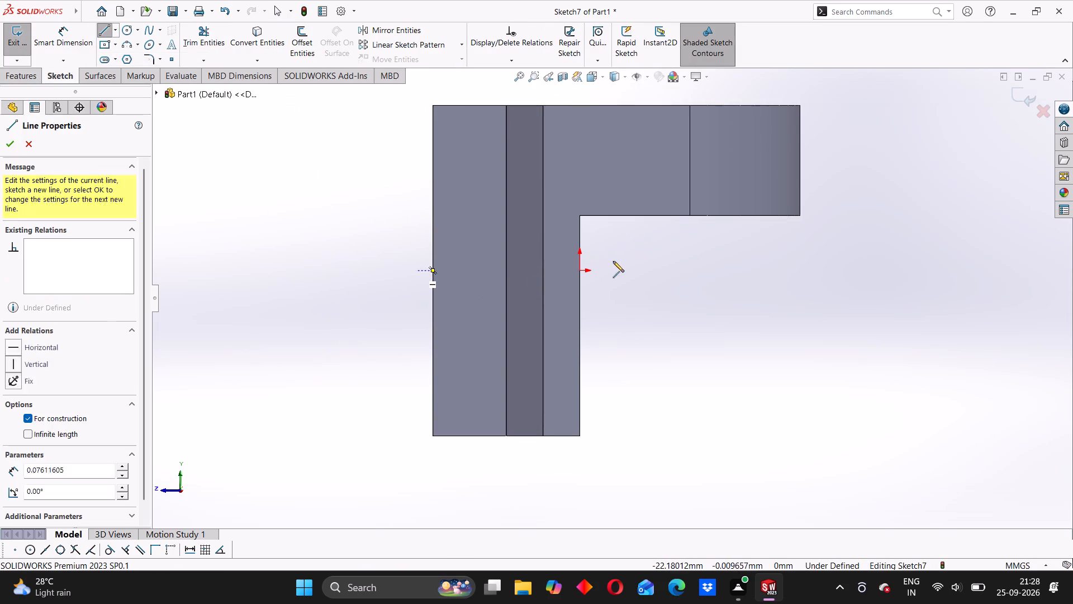
pyautogui.click(627, 272)
pyautogui.rightClick(685, 235)
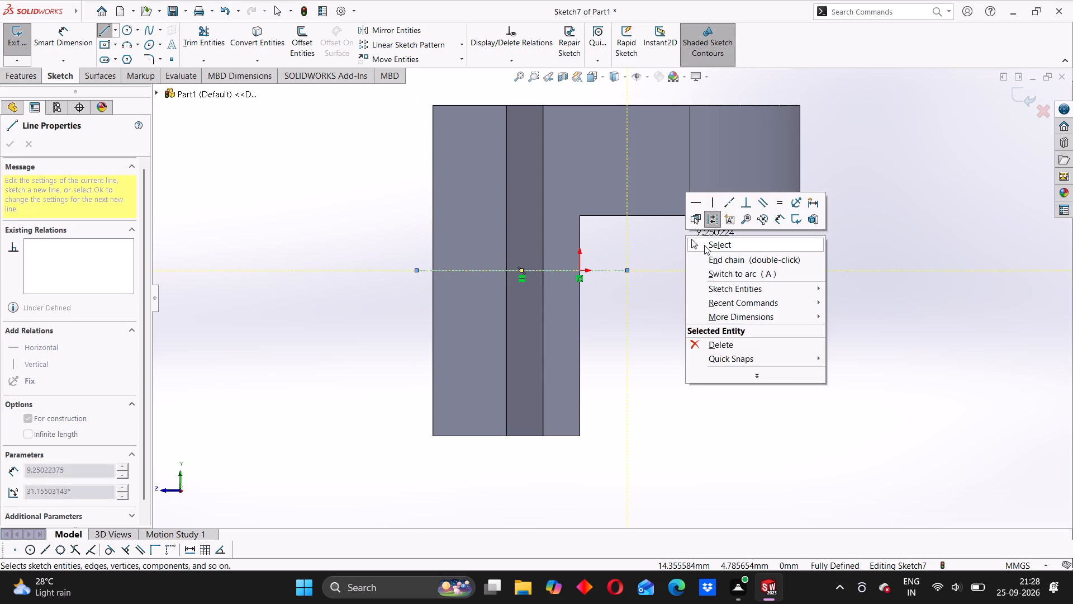
pyautogui.click(704, 245)
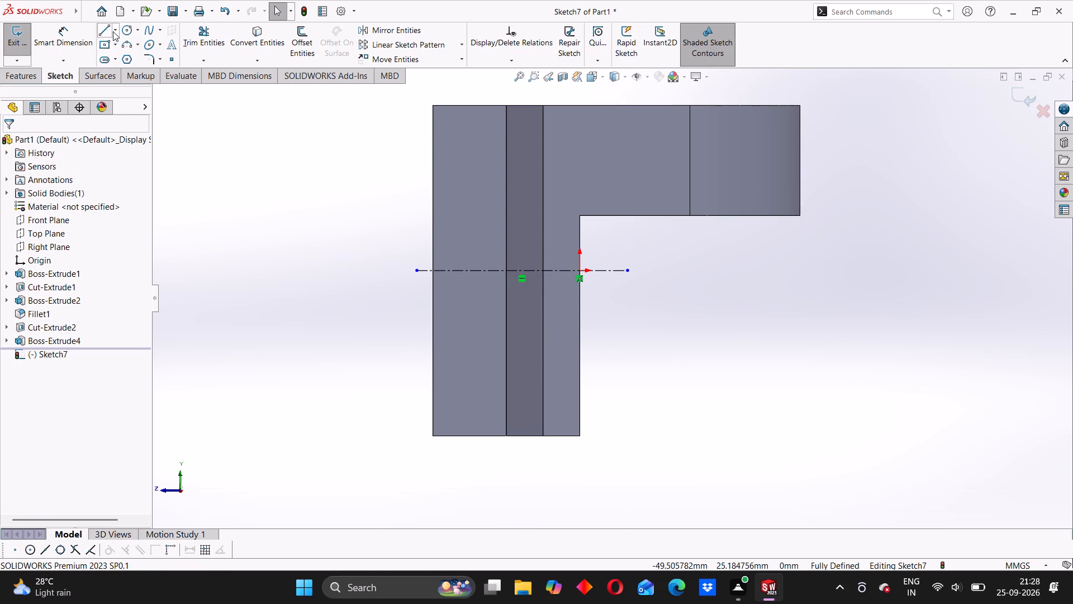
# Sketch an open half-rectangle above the centerline, about 11 mm along the face's flat-side long edge and about 6 mm across.
pyautogui.click(104, 31)
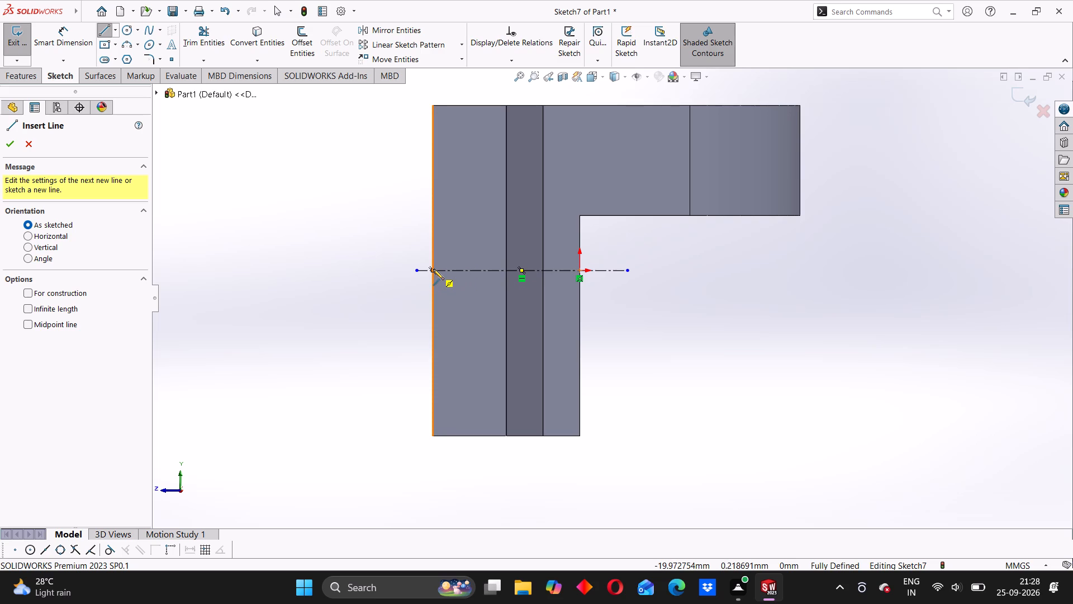
pyautogui.click(434, 269)
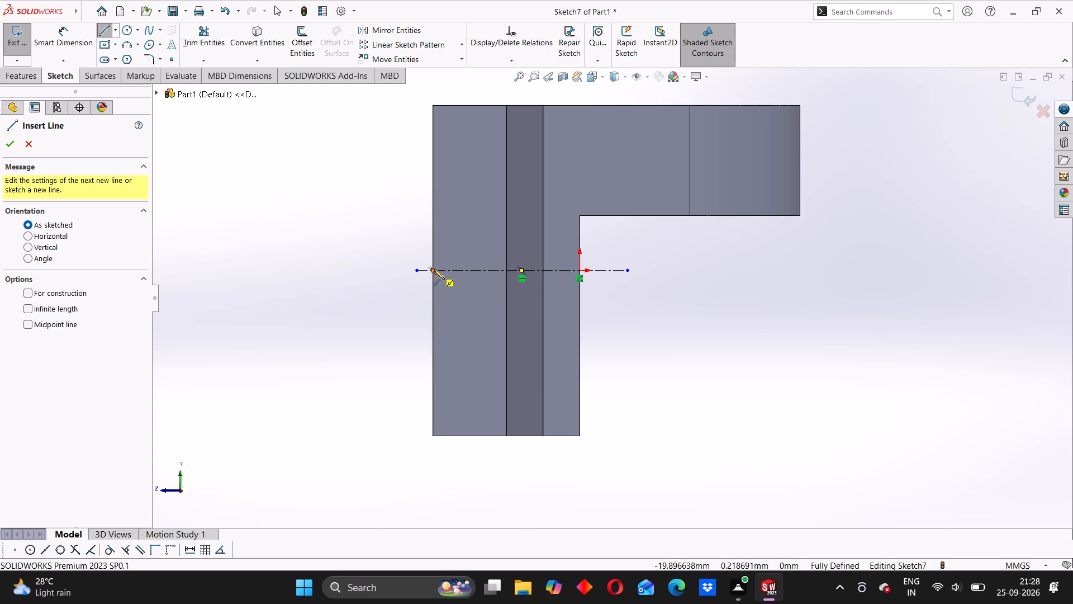
pyautogui.click(431, 189)
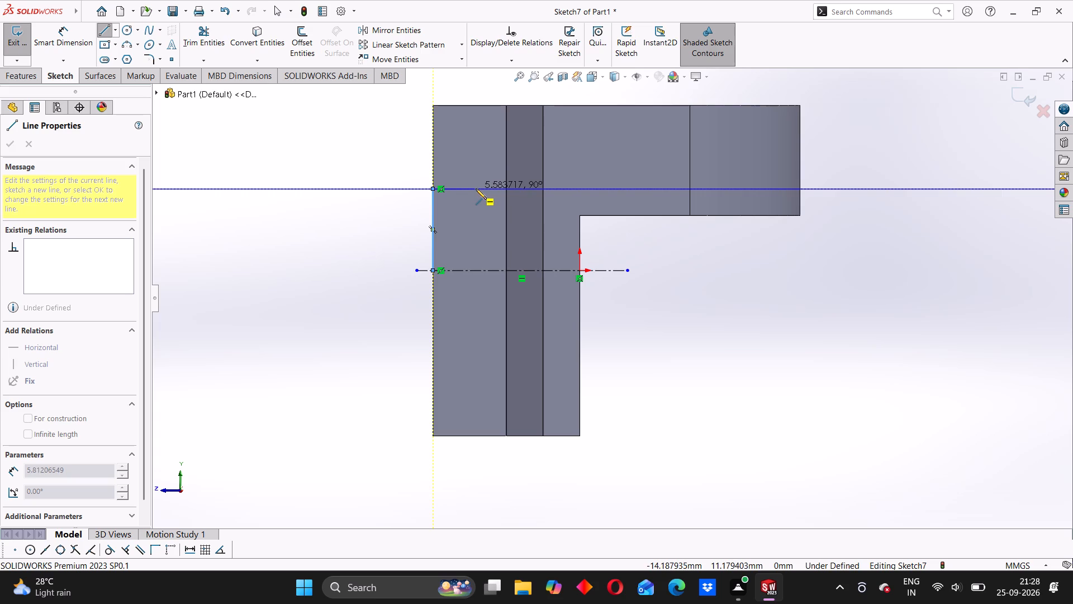
pyautogui.click(476, 189)
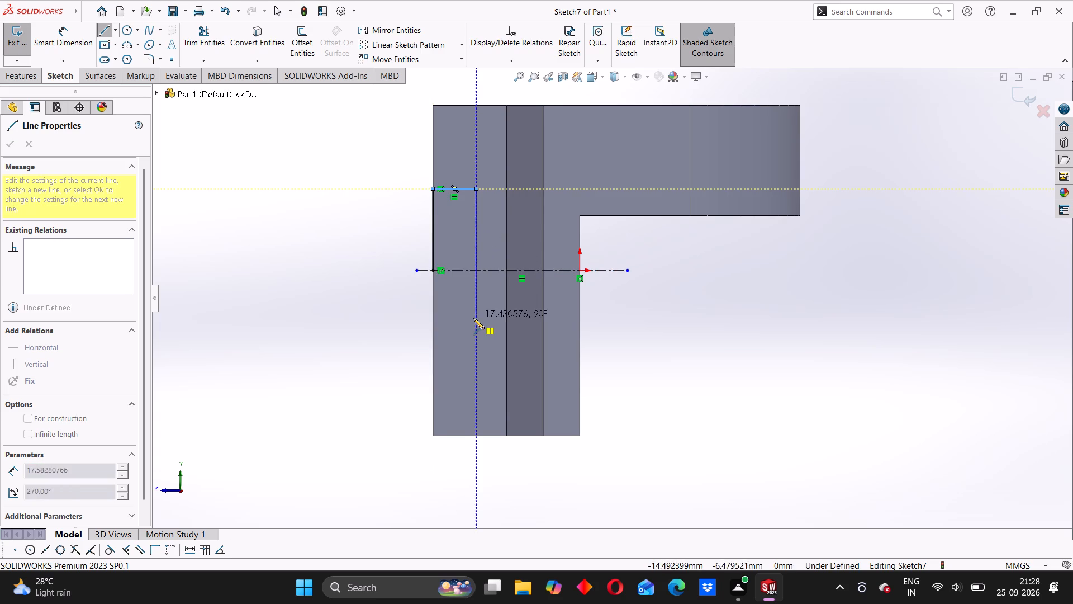
pyautogui.click(476, 270)
pyautogui.rightClick(344, 203)
pyautogui.click(364, 212)
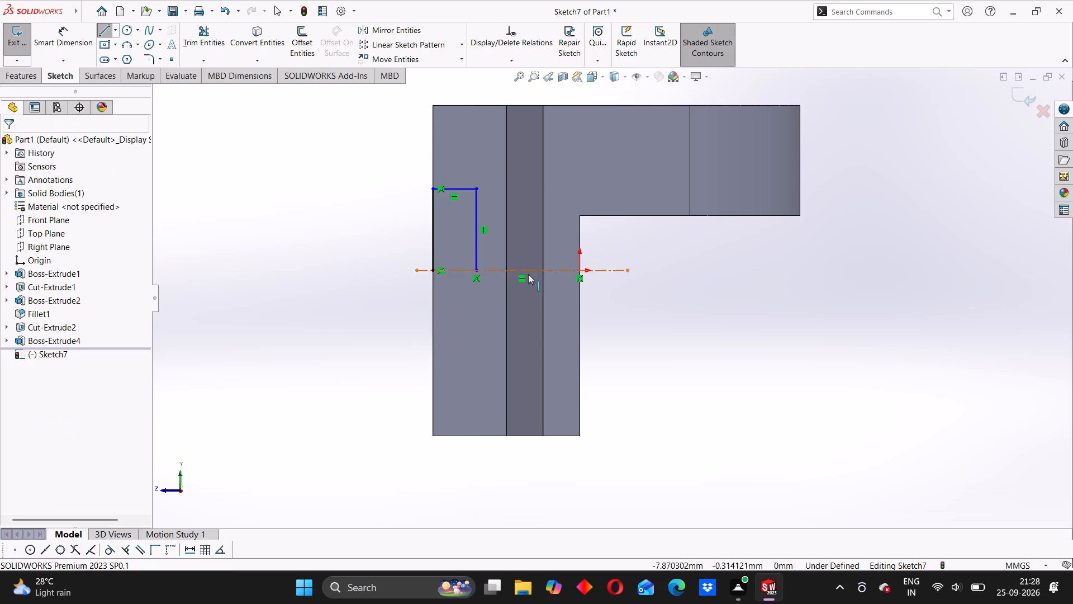
# Delete the half-rectangle's inner vertical line and its short horizontal line, keeping the line on the long edge.
pyautogui.scroll(2, 528, 274)
pyautogui.moveTo(647, 312); pyautogui.dragTo(554, 306, button='middle')
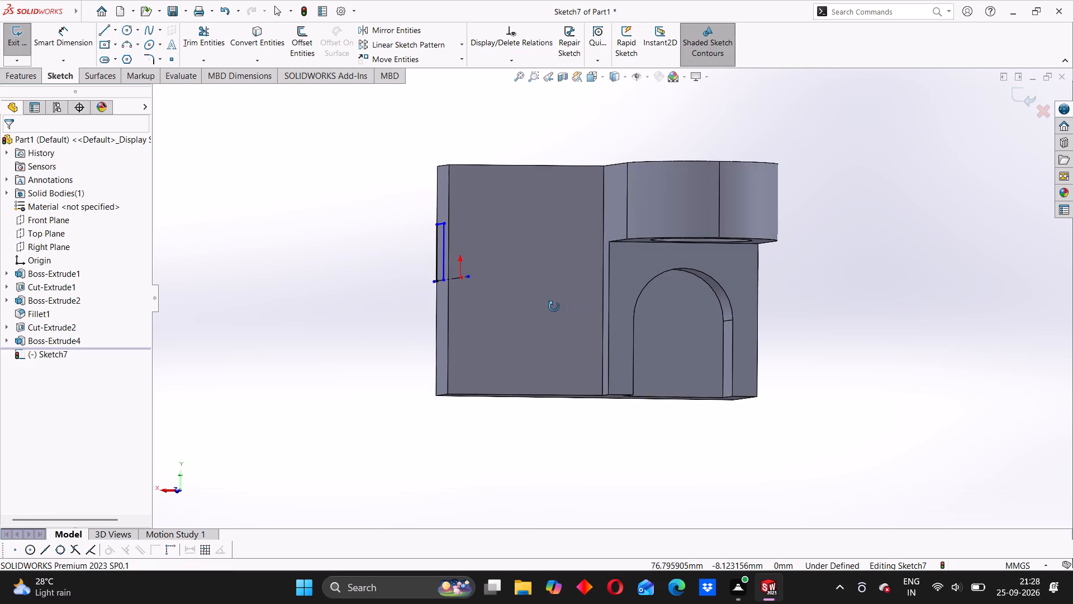
pyautogui.moveTo(554, 306); pyautogui.dragTo(575, 298, button='middle')
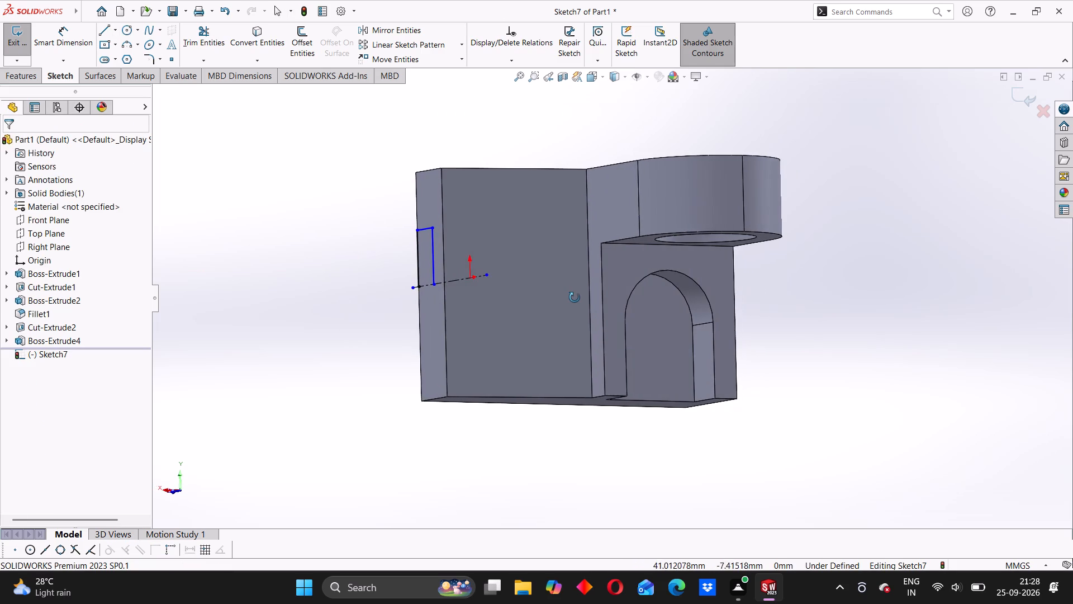
pyautogui.moveTo(575, 298); pyautogui.dragTo(573, 306, button='middle')
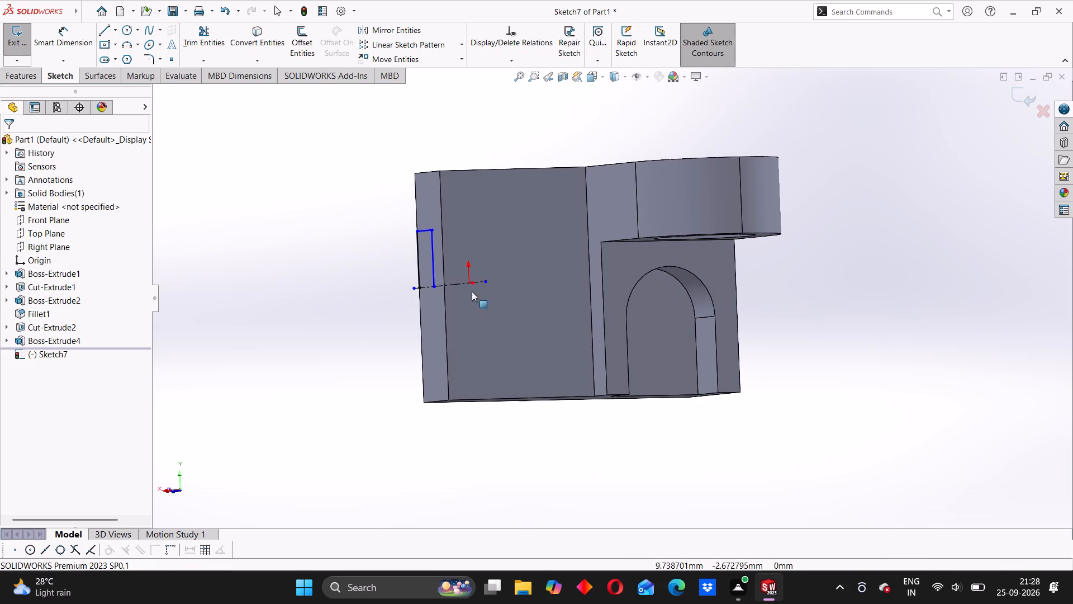
pyautogui.moveTo(458, 291); pyautogui.dragTo(506, 298, button='middle')
pyautogui.click(468, 246)
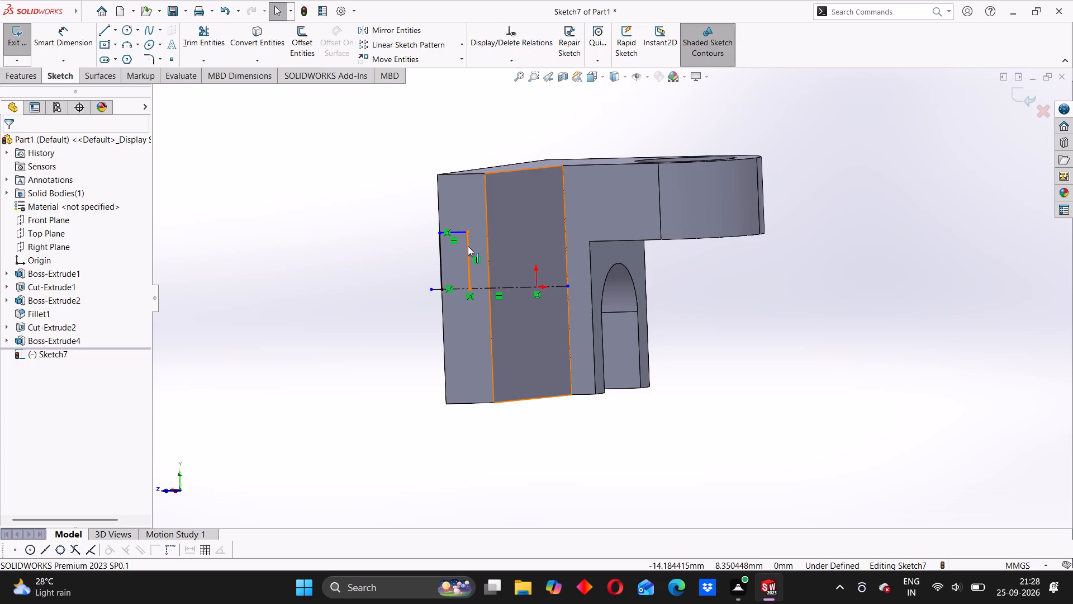
pyautogui.press('Delete')
pyautogui.click(458, 230)
pyautogui.press('Delete')
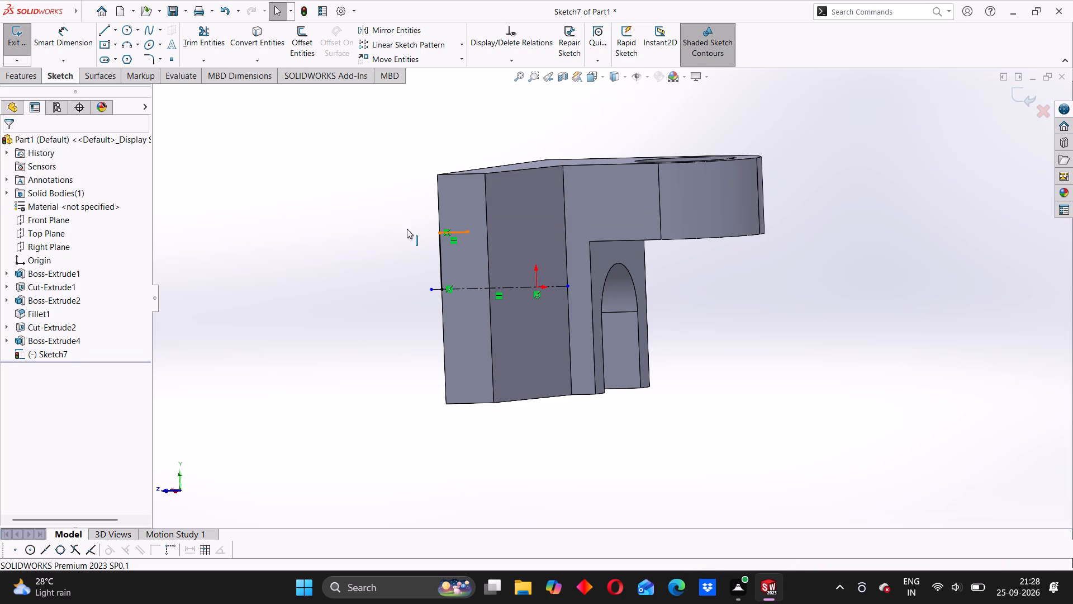
# Redraw the half-rectangle with a 10 mm line across to the face's opposite long edge and a line back to the centerline.
pyautogui.click(107, 30)
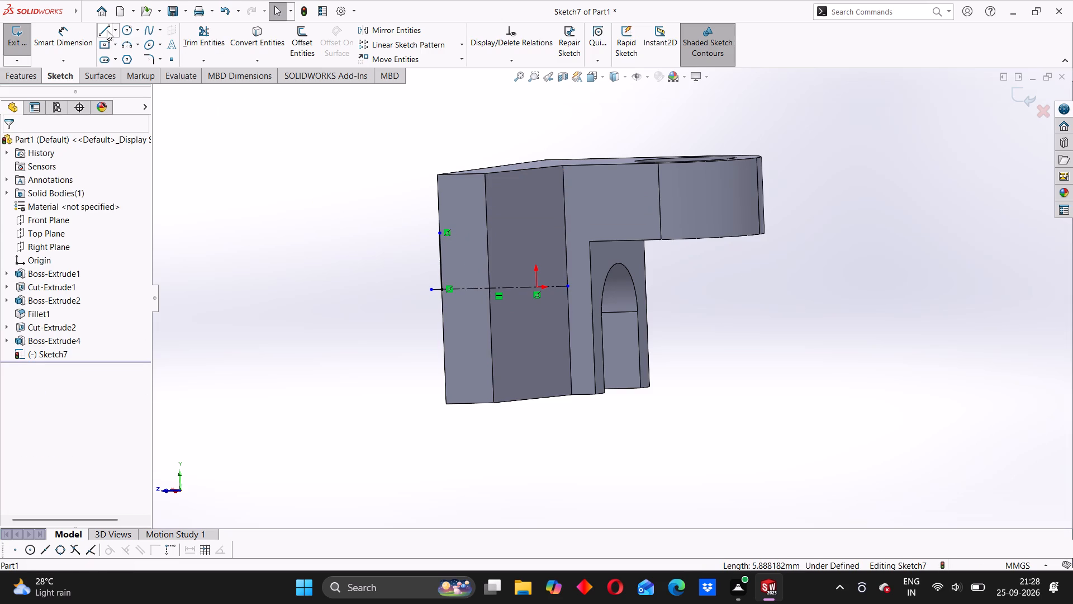
pyautogui.click(441, 234)
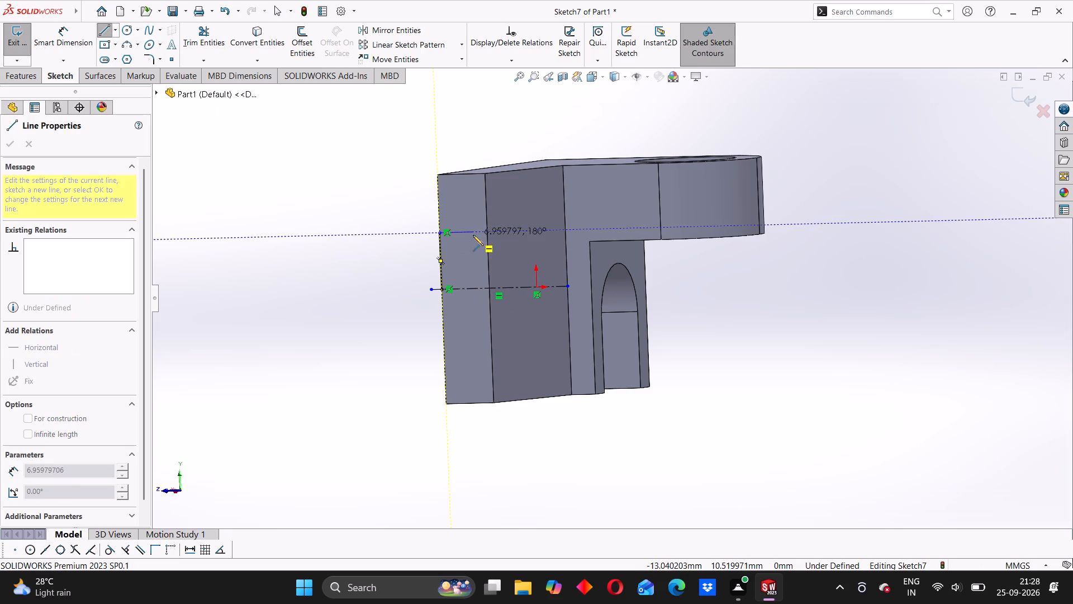
pyautogui.click(487, 232)
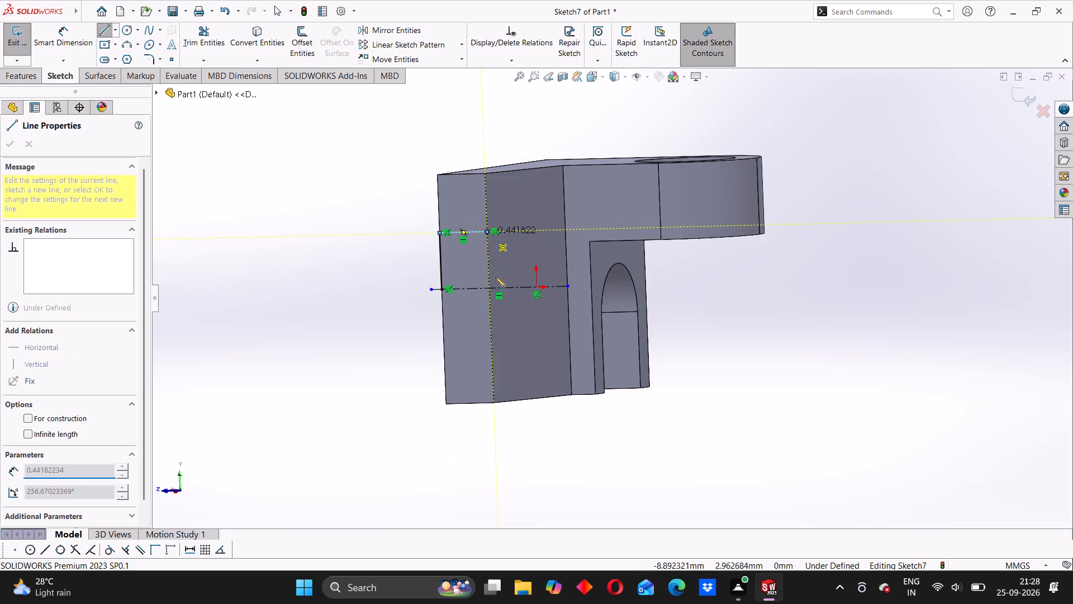
pyautogui.click(490, 289)
pyautogui.rightClick(383, 233)
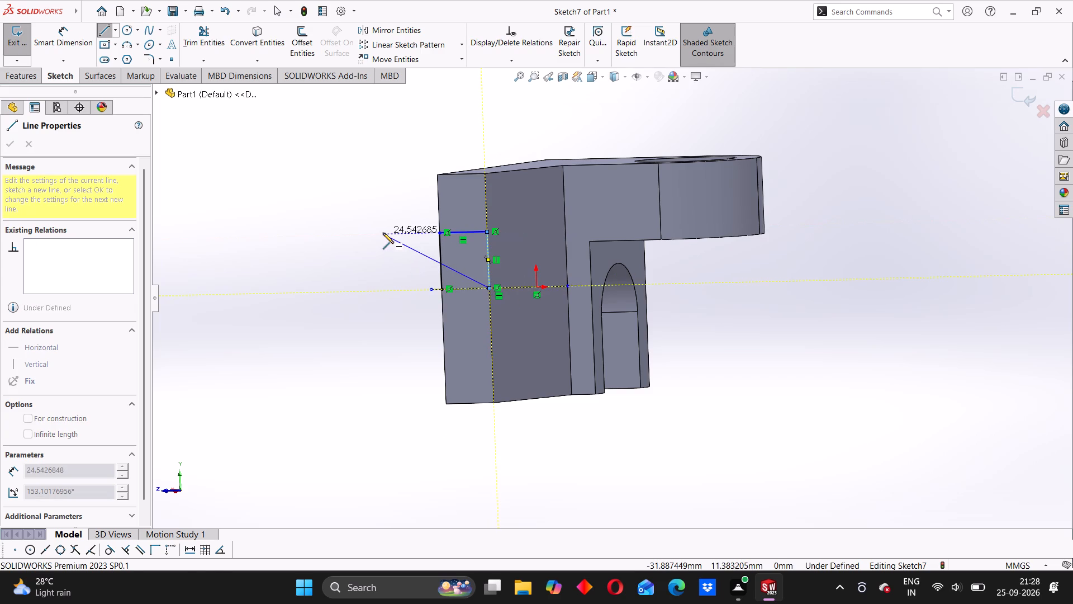
pyautogui.click(402, 243)
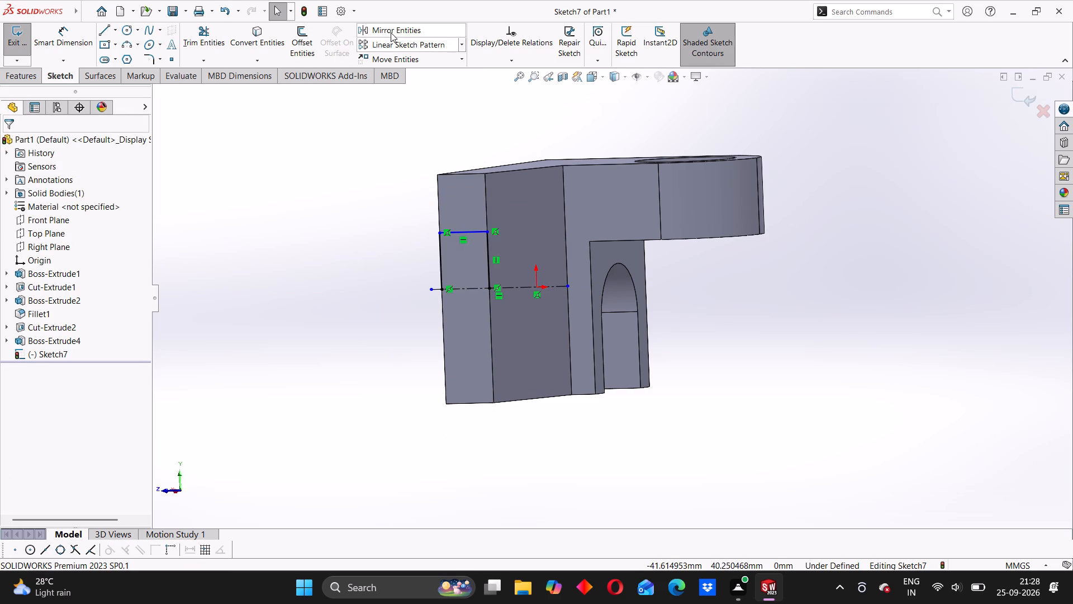
# Mirror the three half-rectangle lines about the centerline to close the rectangle on the wing's end face.
pyautogui.click(391, 32)
pyautogui.click(475, 230)
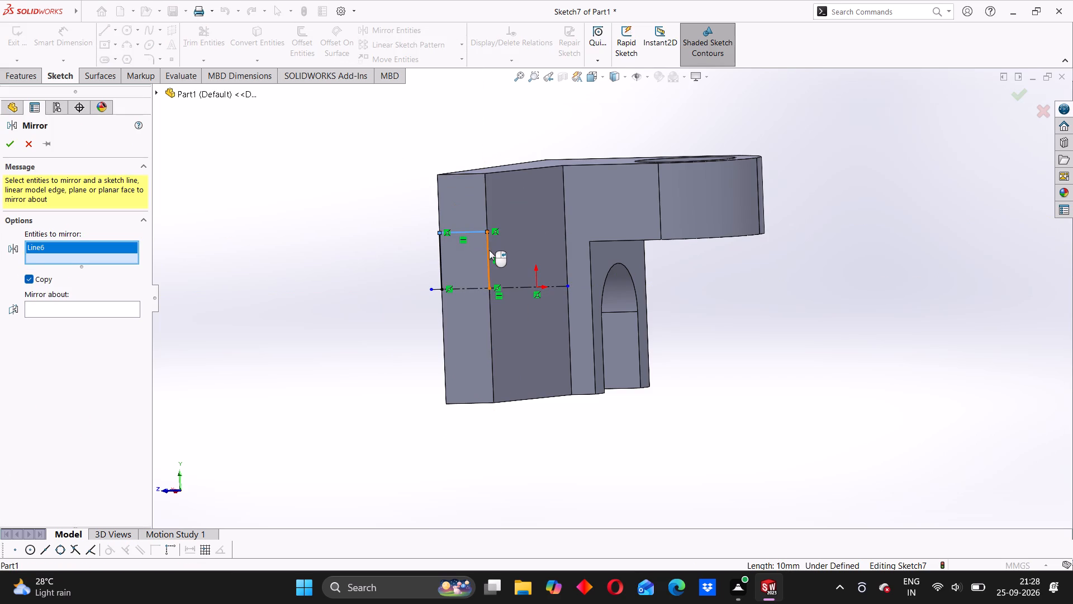
pyautogui.click(489, 250)
pyautogui.click(441, 263)
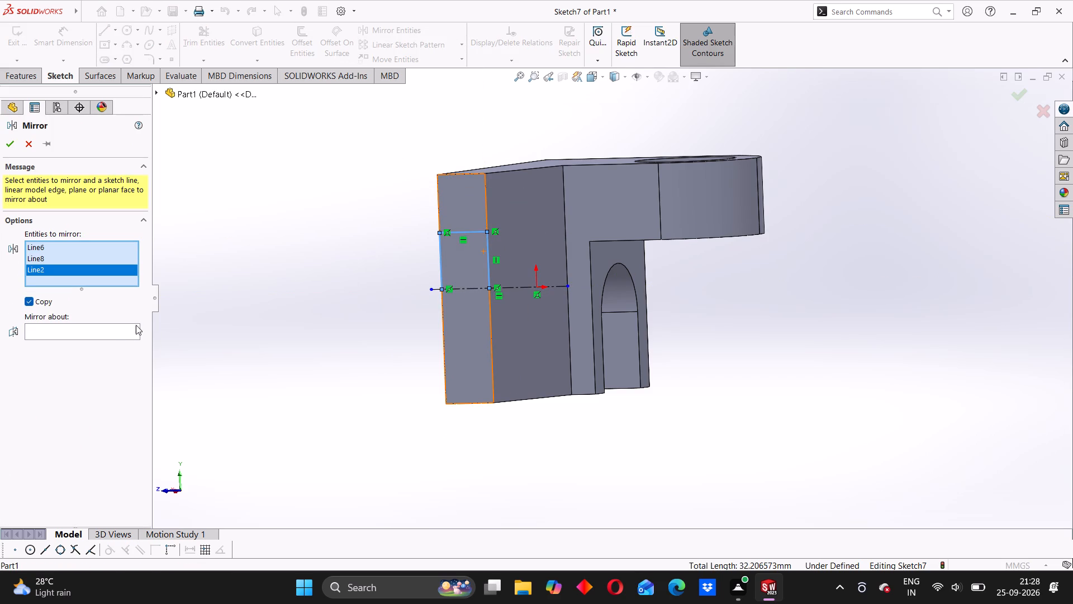
pyautogui.click(120, 332)
pyautogui.click(473, 289)
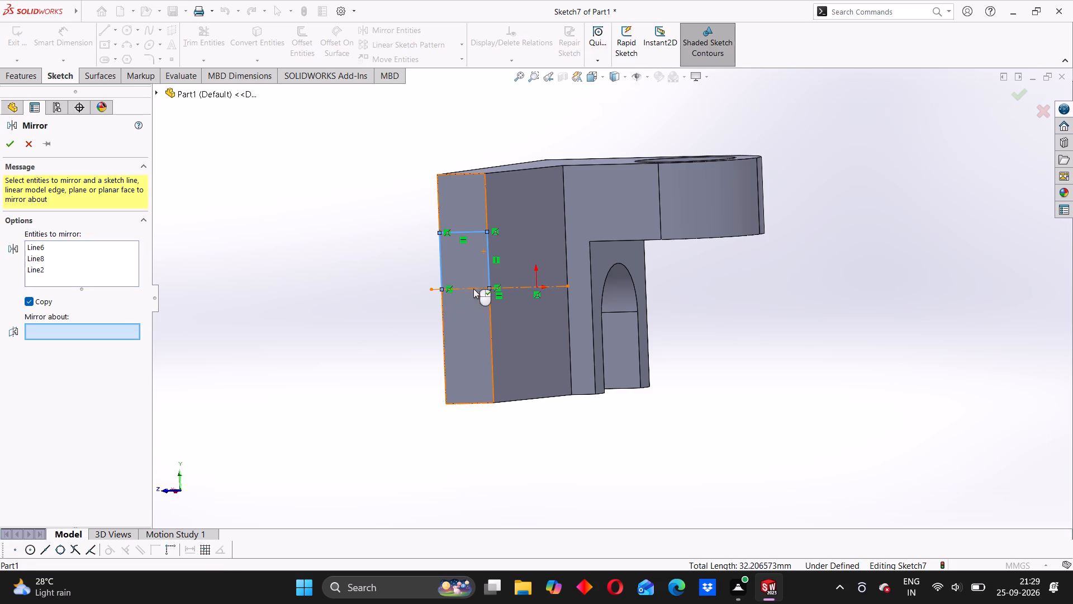
pyautogui.click(9, 147)
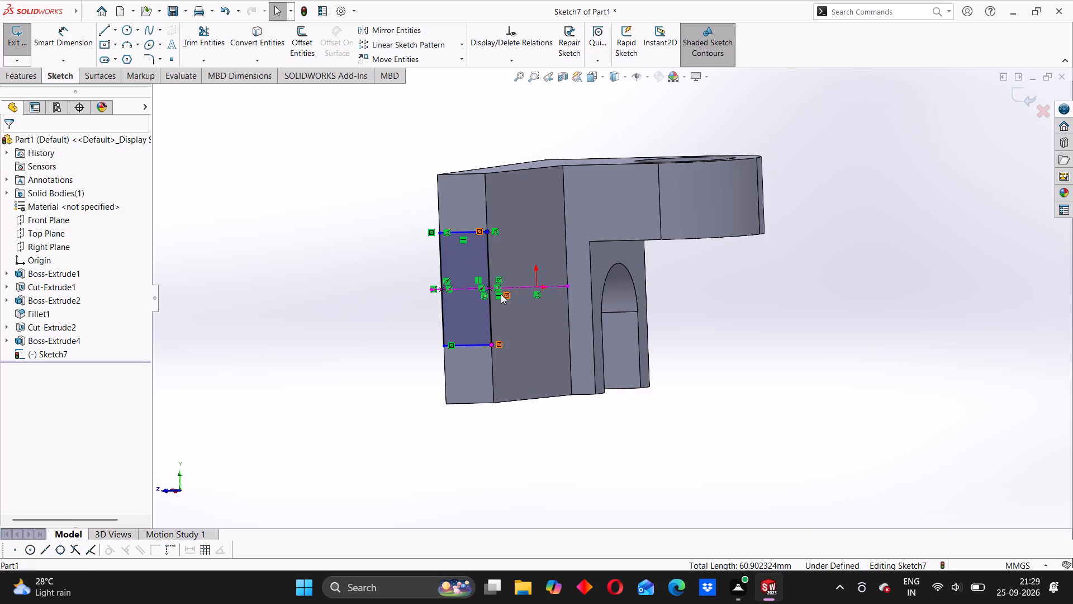
# Dimension the distance from the centerline to the rectangle's corner on the wing's end face as 25/2 mm.
pyautogui.scroll(-2, 475, 294)
pyautogui.moveTo(394, 324); pyautogui.dragTo(411, 319, button='middle')
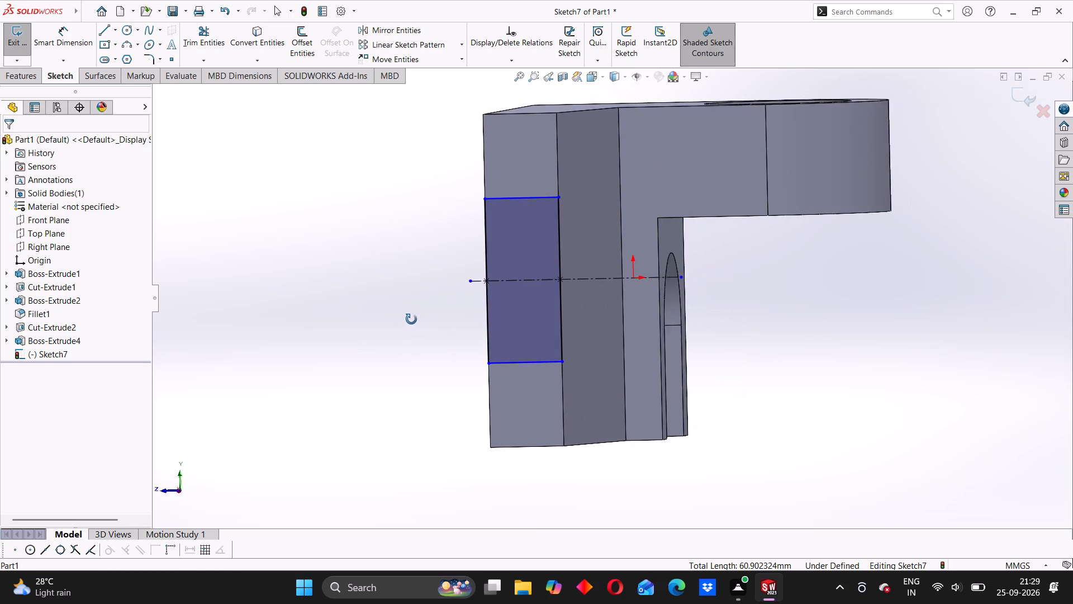
pyautogui.moveTo(411, 319); pyautogui.dragTo(392, 301, button='middle')
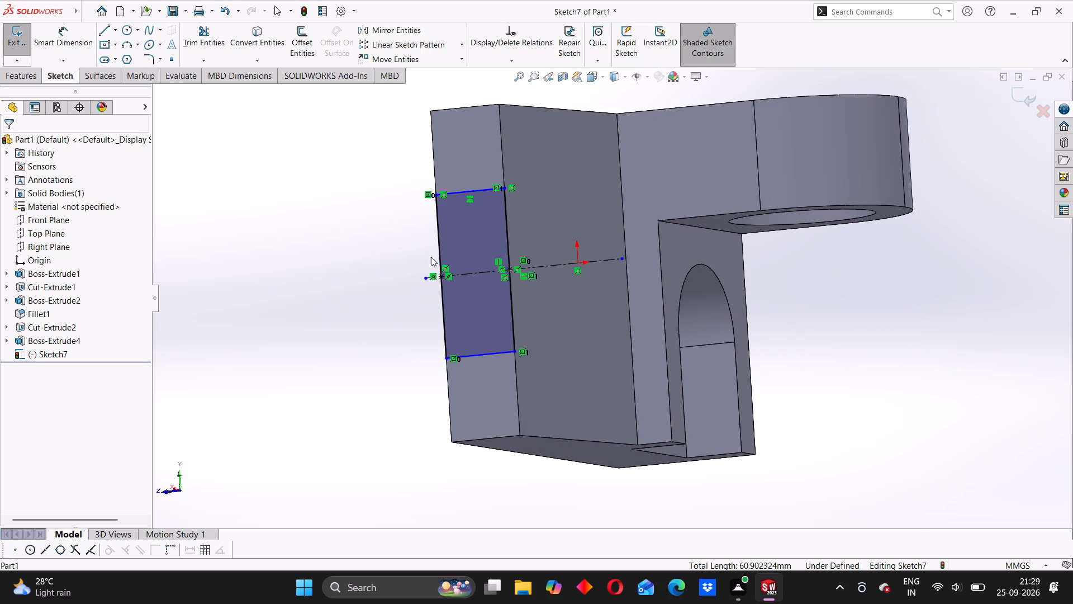
pyautogui.click(441, 243)
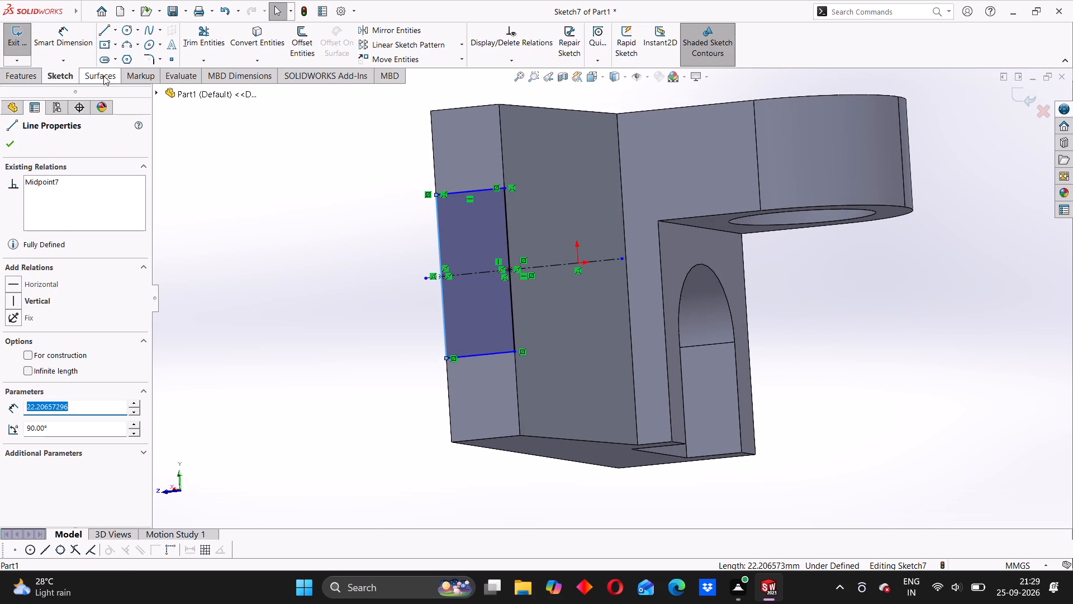
pyautogui.click(73, 40)
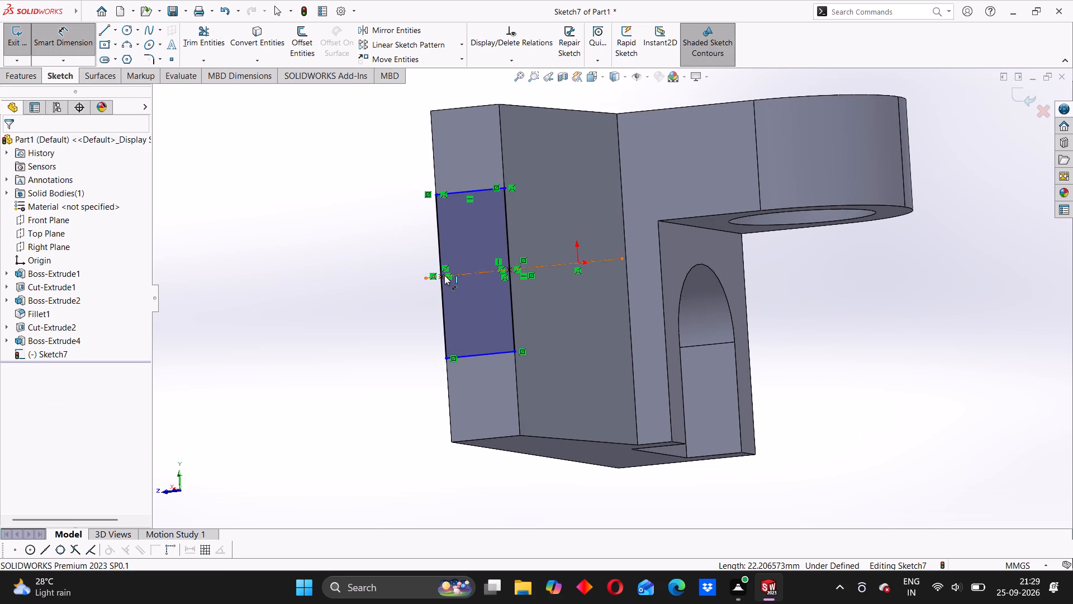
pyautogui.click(472, 272)
pyautogui.click(436, 194)
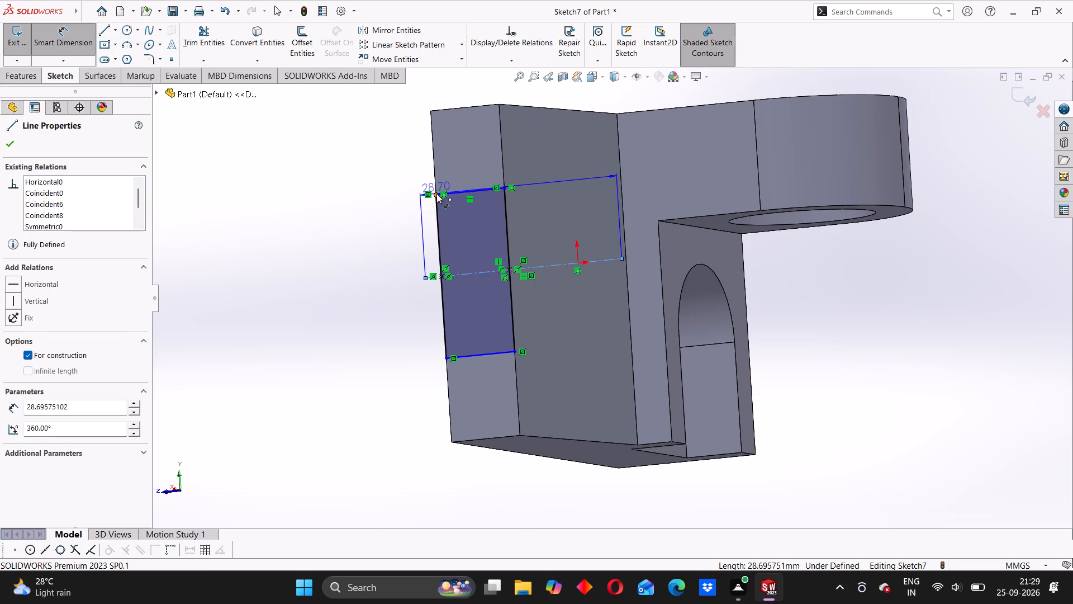
pyautogui.click(402, 220)
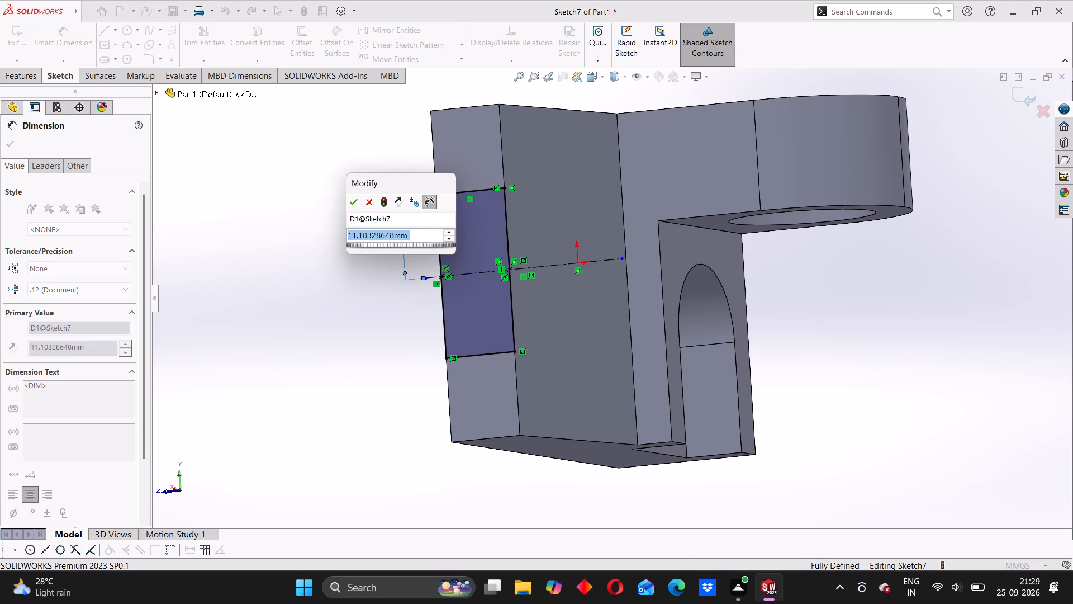
pyautogui.write('25/2')
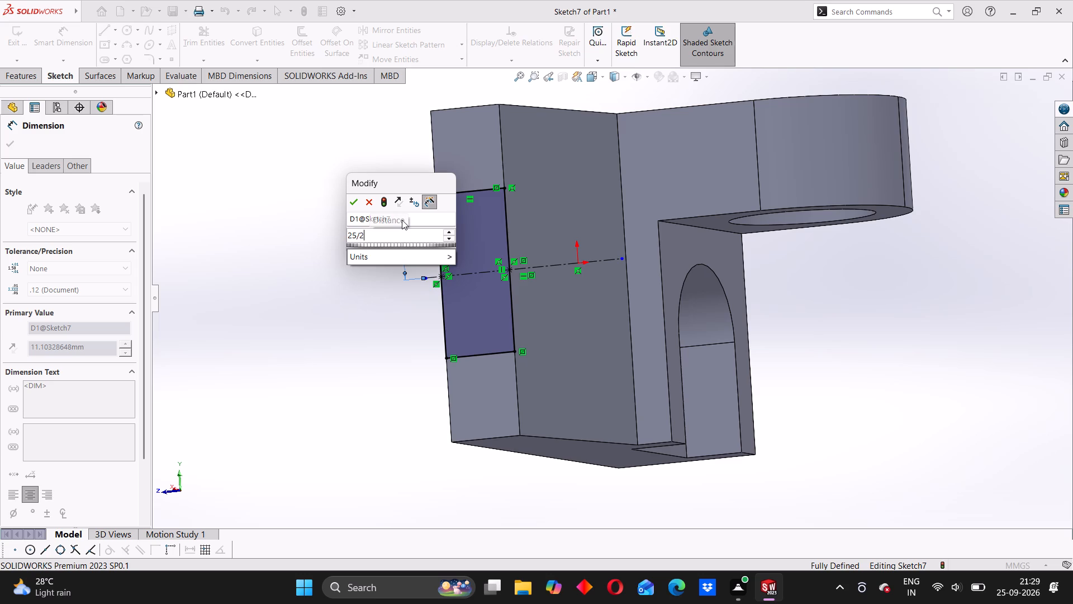
pyautogui.press('Return')
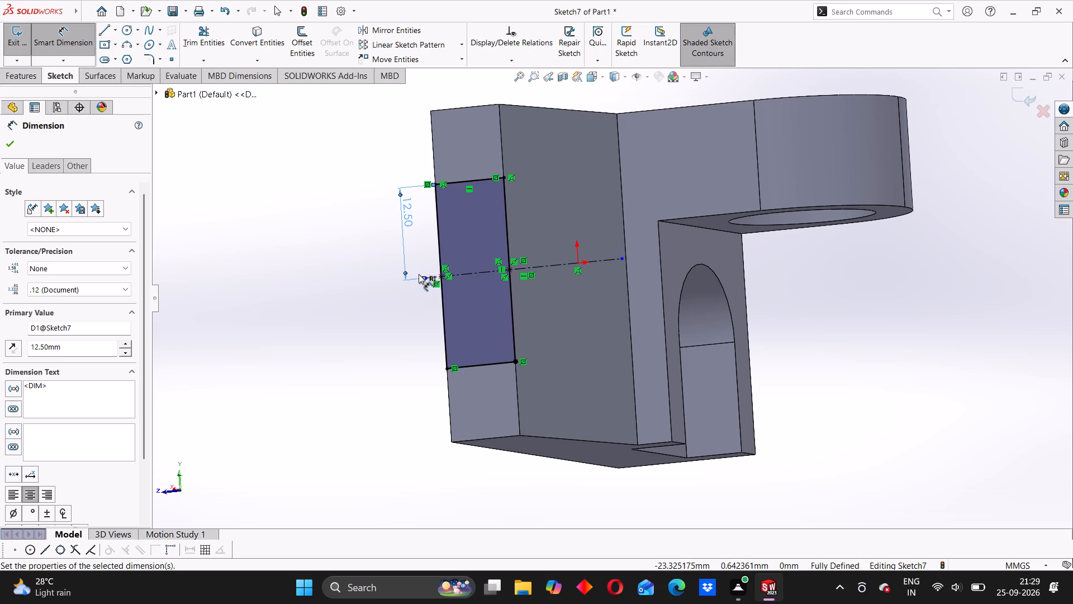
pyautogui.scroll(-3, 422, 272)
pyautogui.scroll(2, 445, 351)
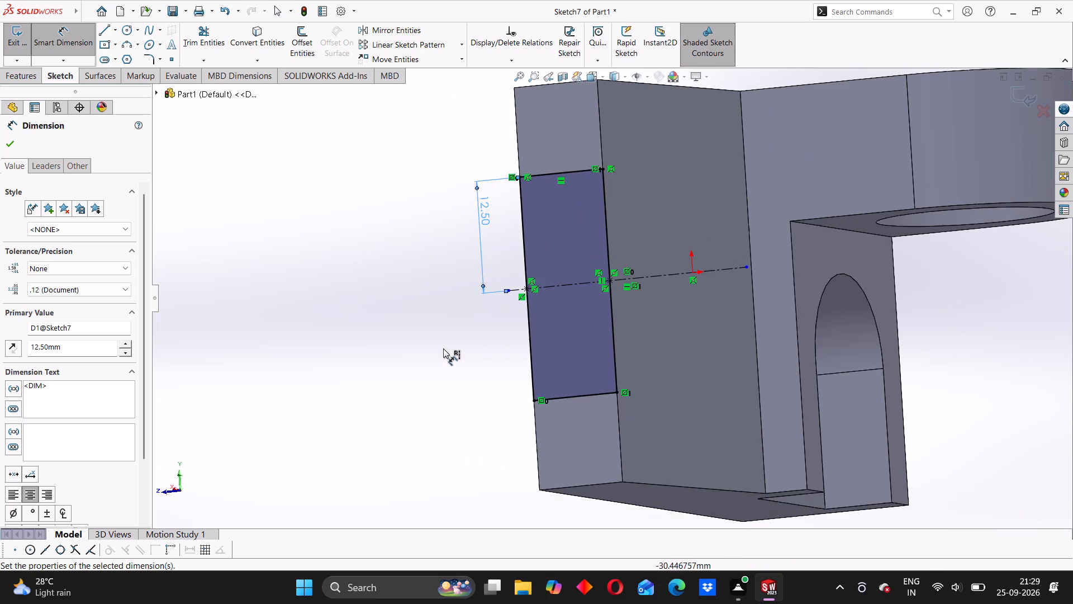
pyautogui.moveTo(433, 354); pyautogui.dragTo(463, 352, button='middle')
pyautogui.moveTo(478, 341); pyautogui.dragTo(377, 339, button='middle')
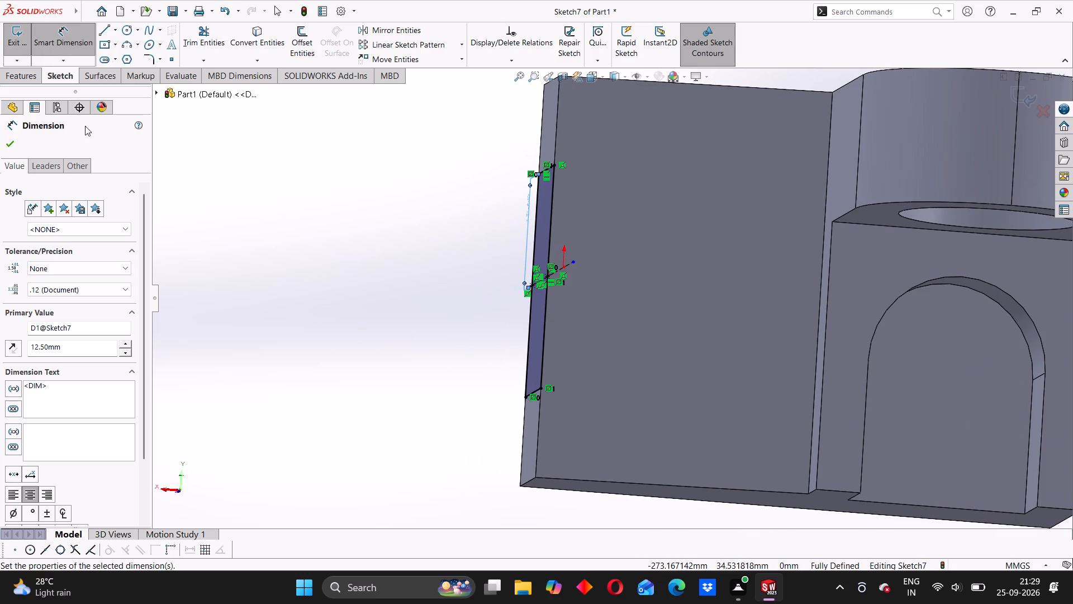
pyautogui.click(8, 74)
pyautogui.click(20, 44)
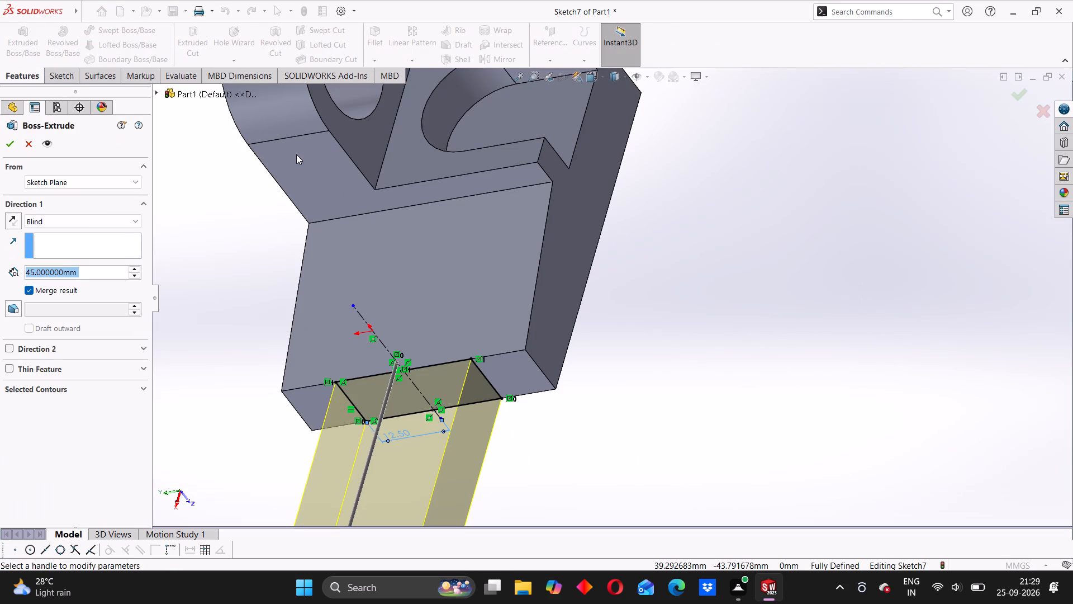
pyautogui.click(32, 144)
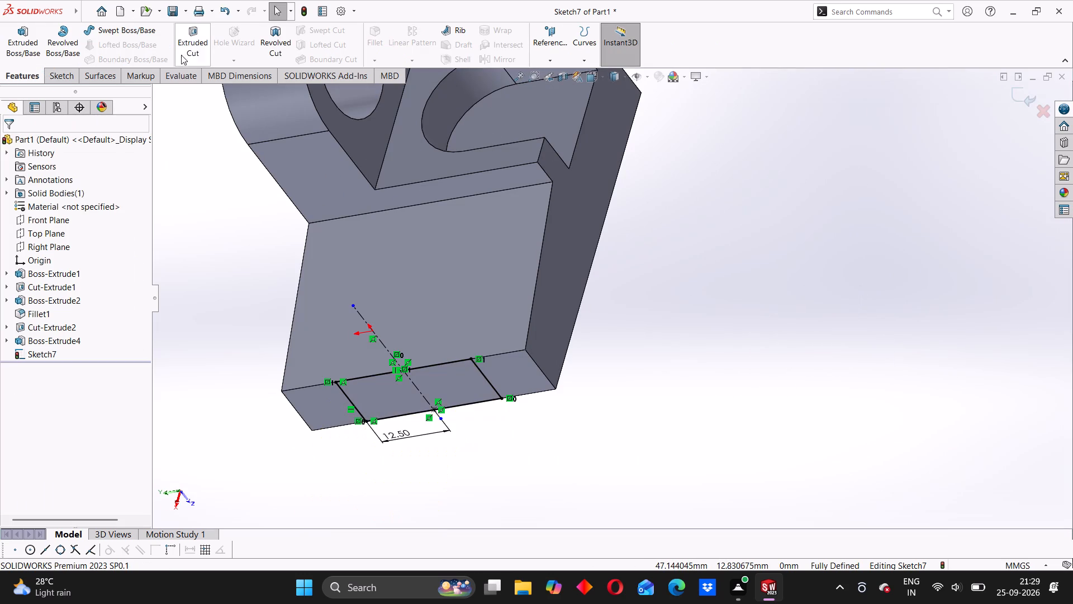
# Cut-extrude the rectangle blind to a depth of 10 mm into the wing's end face.
pyautogui.click(190, 38)
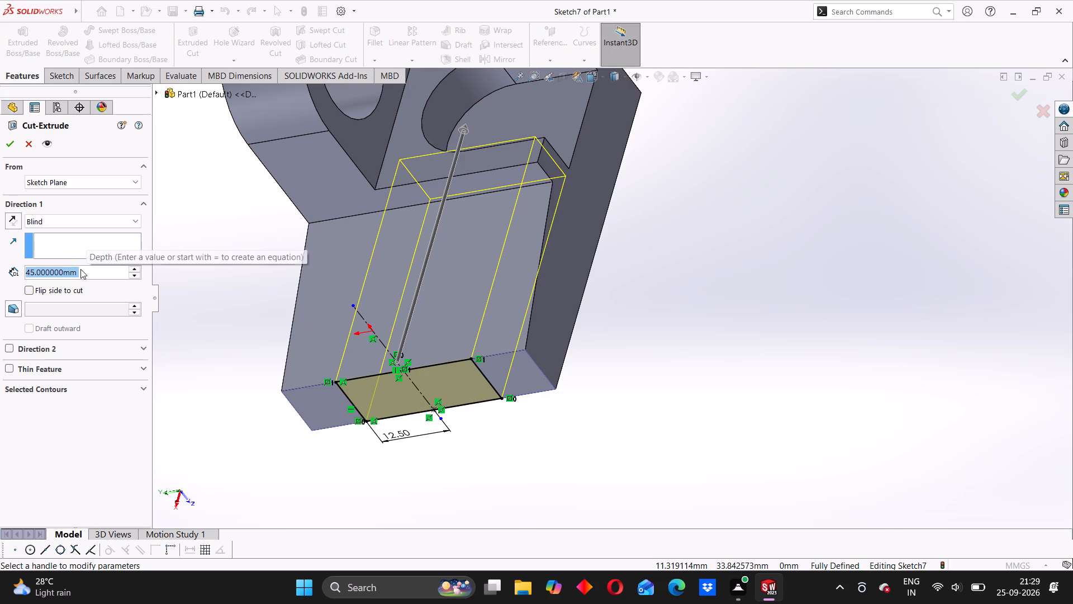
pyautogui.write('10')
pyautogui.press('Return')
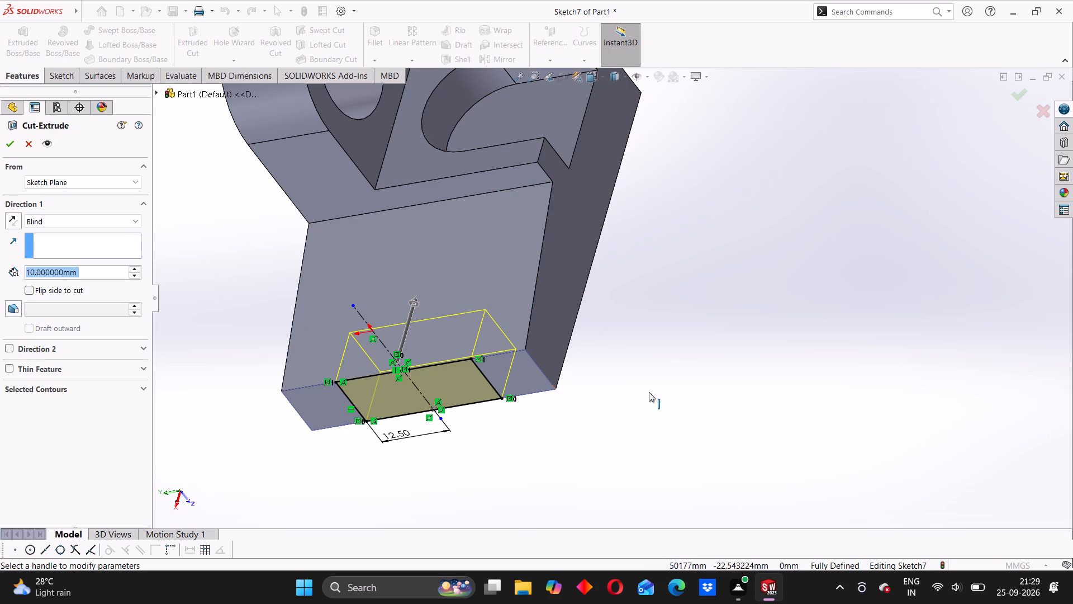
pyautogui.moveTo(653, 374); pyautogui.dragTo(699, 418, button='middle')
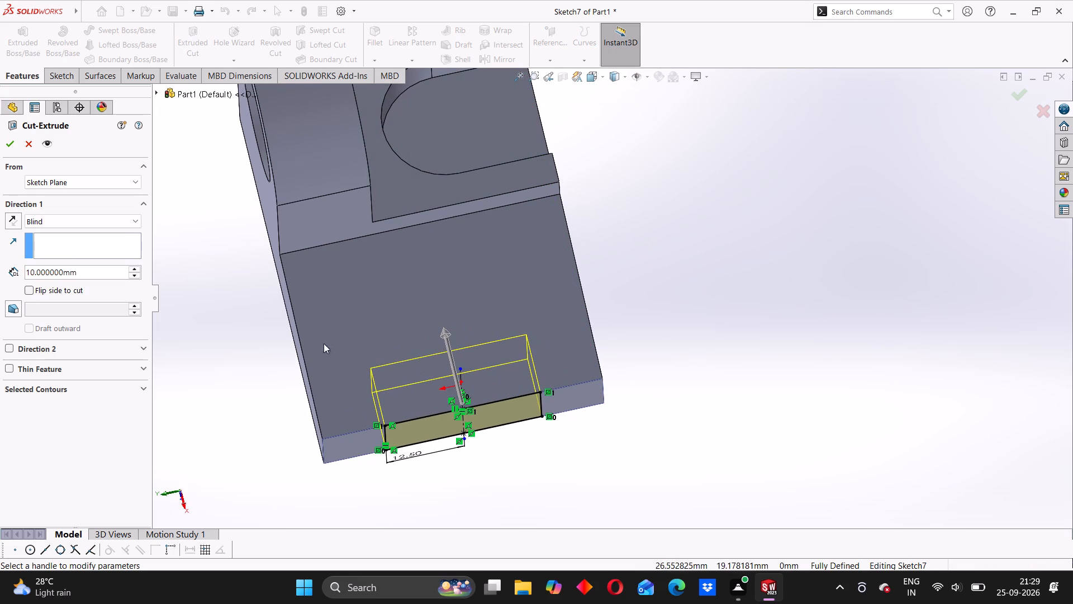
pyautogui.moveTo(83, 275); pyautogui.dragTo(49, 269)
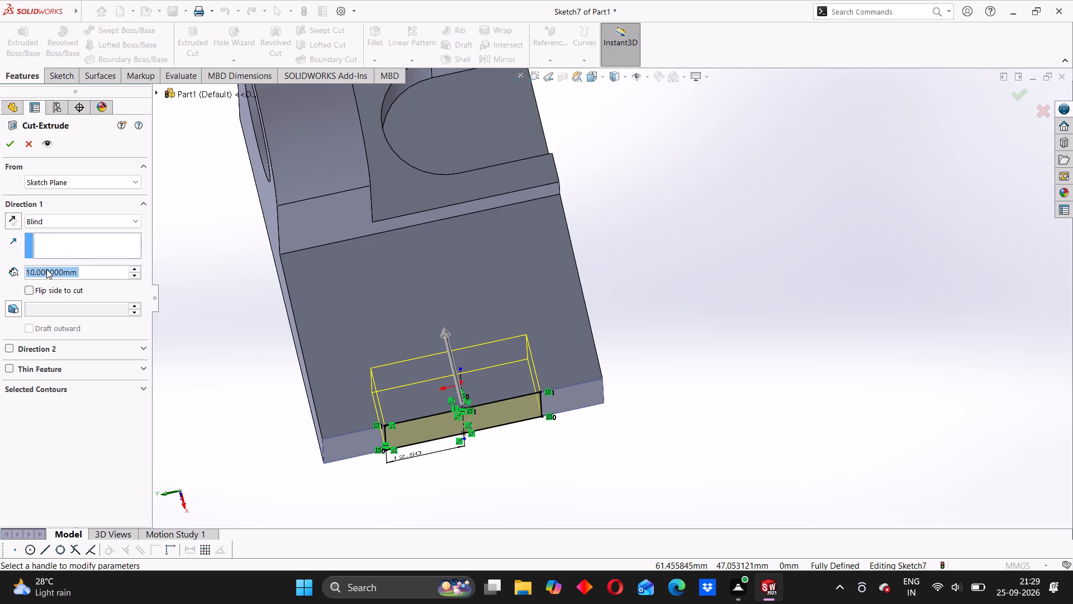
pyautogui.write('15')
pyautogui.press('Return')
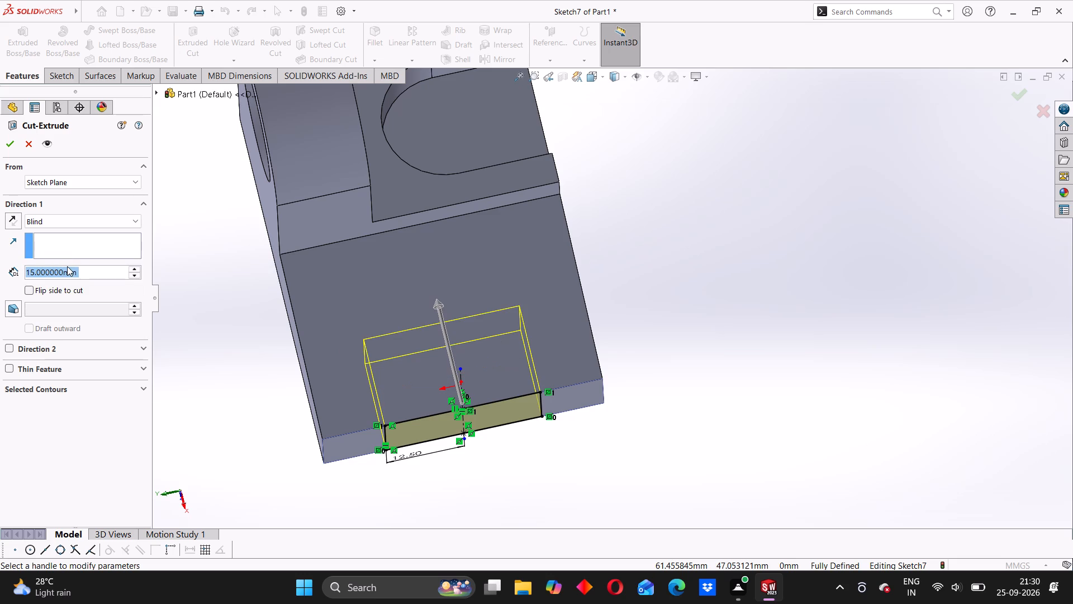
pyautogui.write('10')
pyautogui.press('Return')
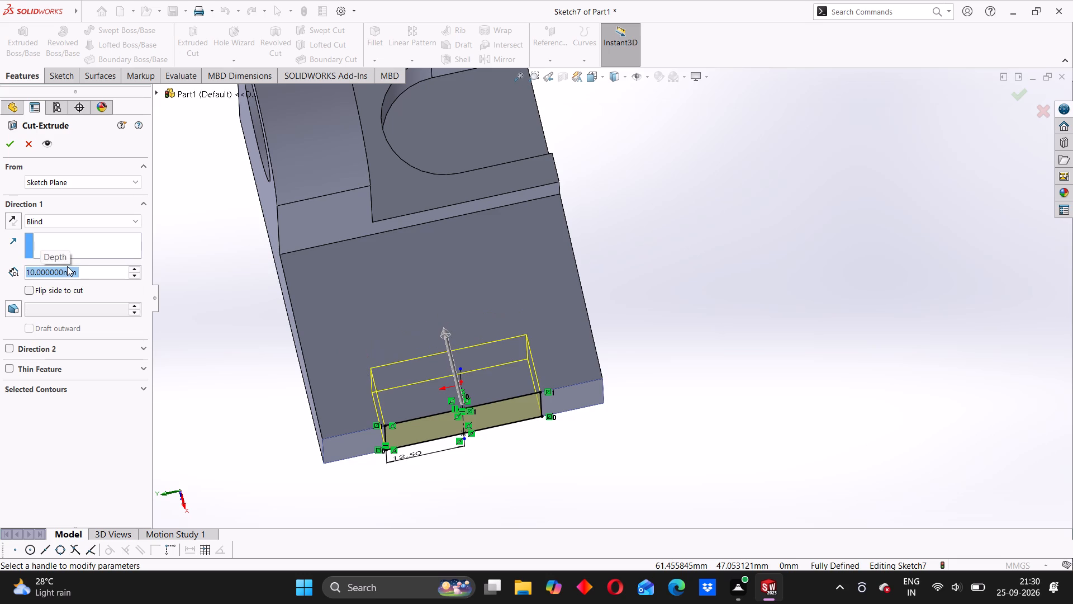
pyautogui.click(10, 148)
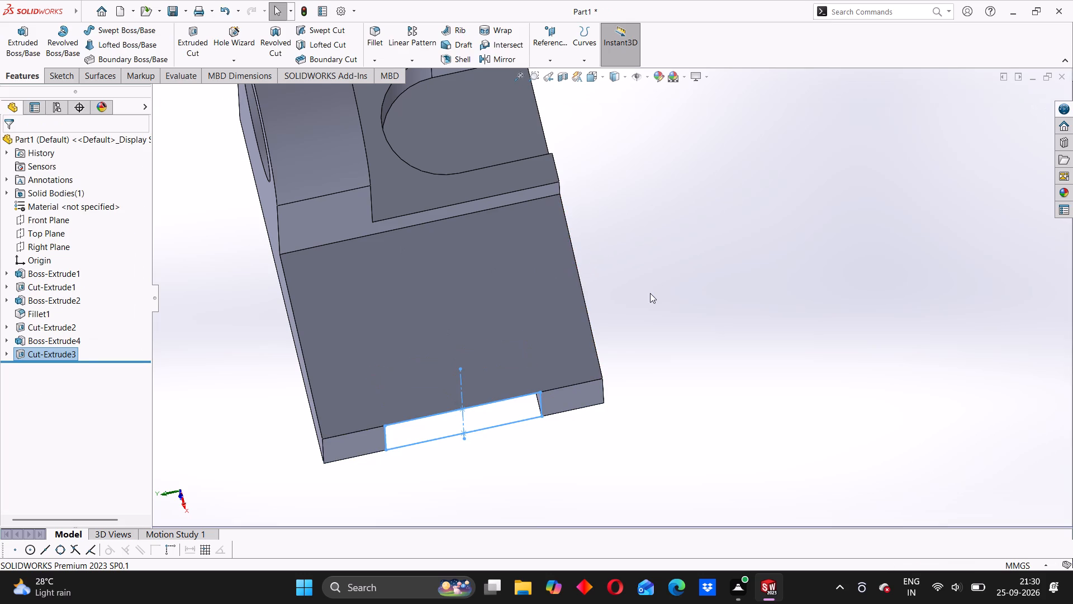
# Inspect the new notch in the wing's end from above and below.
pyautogui.moveTo(544, 374); pyautogui.dragTo(548, 257, button='middle')
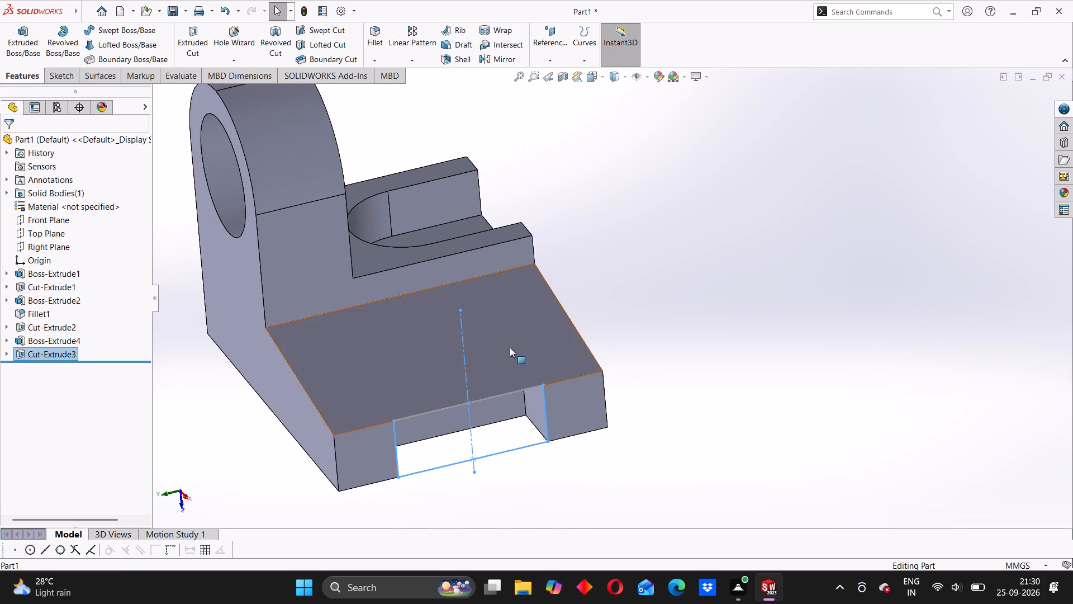
pyautogui.moveTo(511, 355); pyautogui.dragTo(506, 192, button='middle')
pyautogui.scroll(1, 506, 192)
pyautogui.moveTo(498, 268); pyautogui.dragTo(496, 302, button='middle')
pyautogui.moveTo(505, 301); pyautogui.dragTo(506, 309, button='middle')
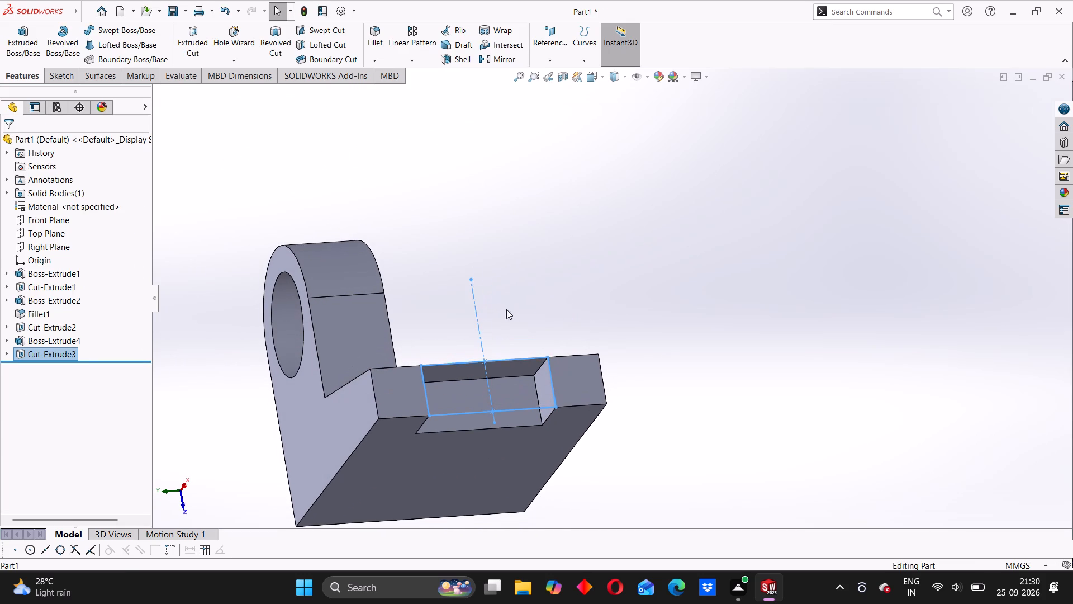
pyautogui.moveTo(506, 309); pyautogui.dragTo(509, 451, button='middle')
pyautogui.scroll(3, 511, 456)
pyautogui.moveTo(523, 452); pyautogui.dragTo(531, 461, button='middle')
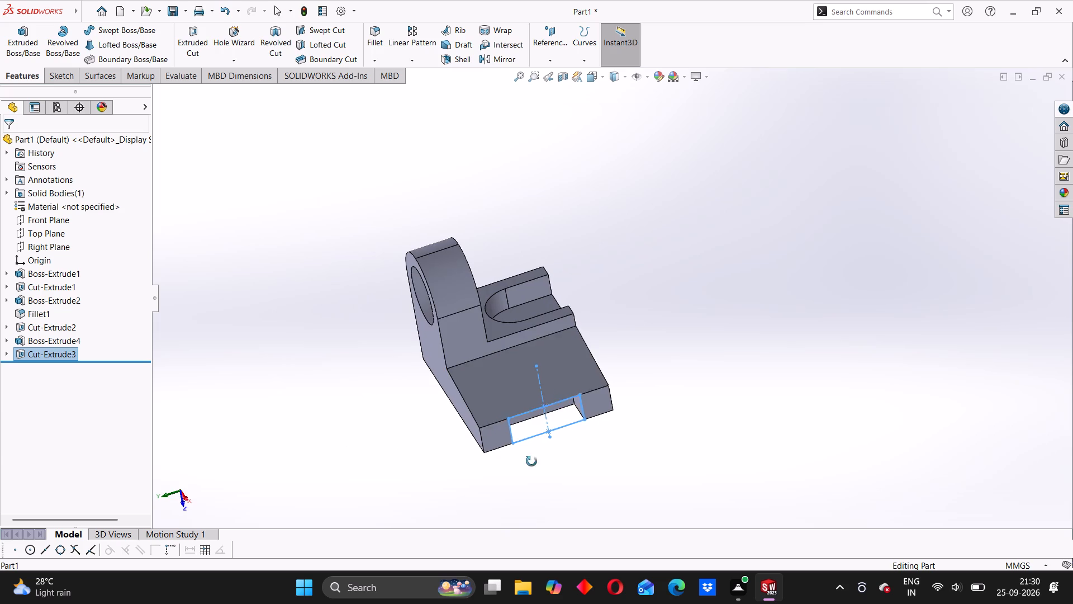
pyautogui.moveTo(531, 461); pyautogui.dragTo(545, 481, button='middle')
# Sketch a closed rectangle on the wing's sloped face, extending inward from the notch's two corners, with its long sides 25 mm.
pyautogui.click(538, 399)
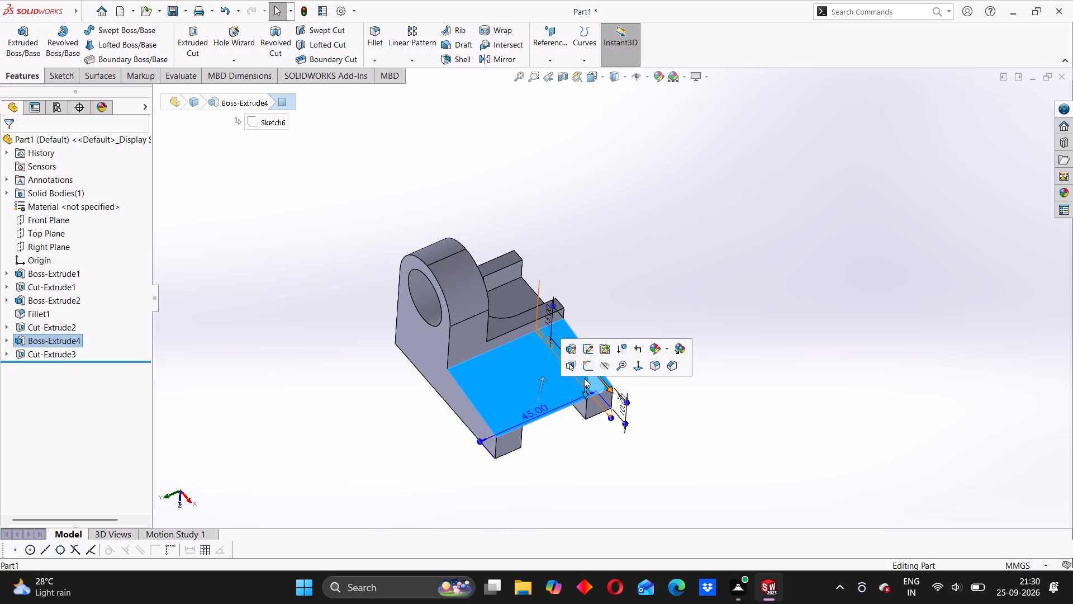
pyautogui.click(587, 366)
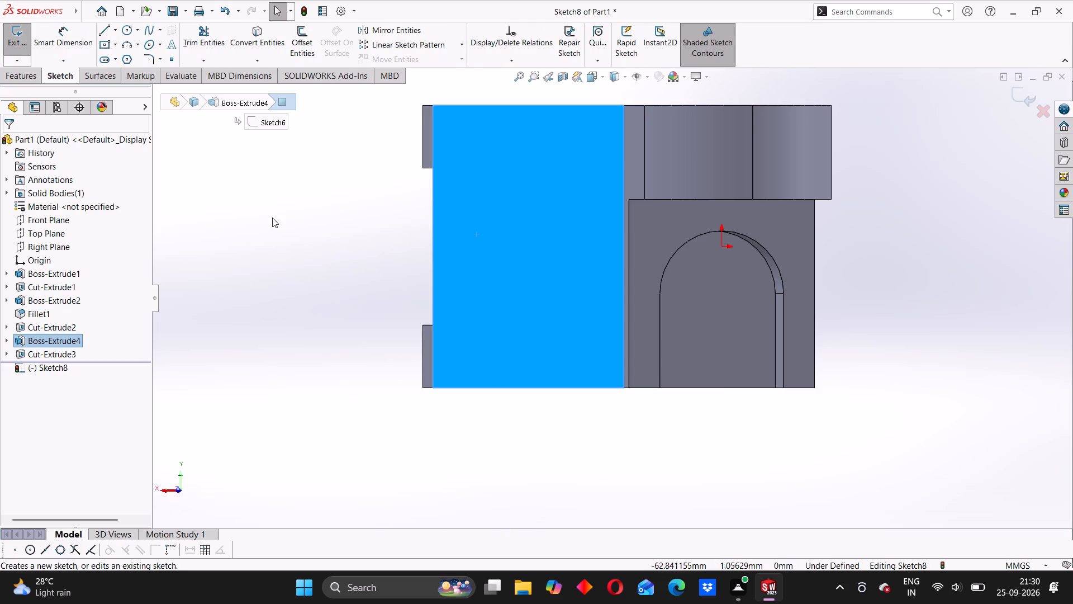
pyautogui.click(103, 32)
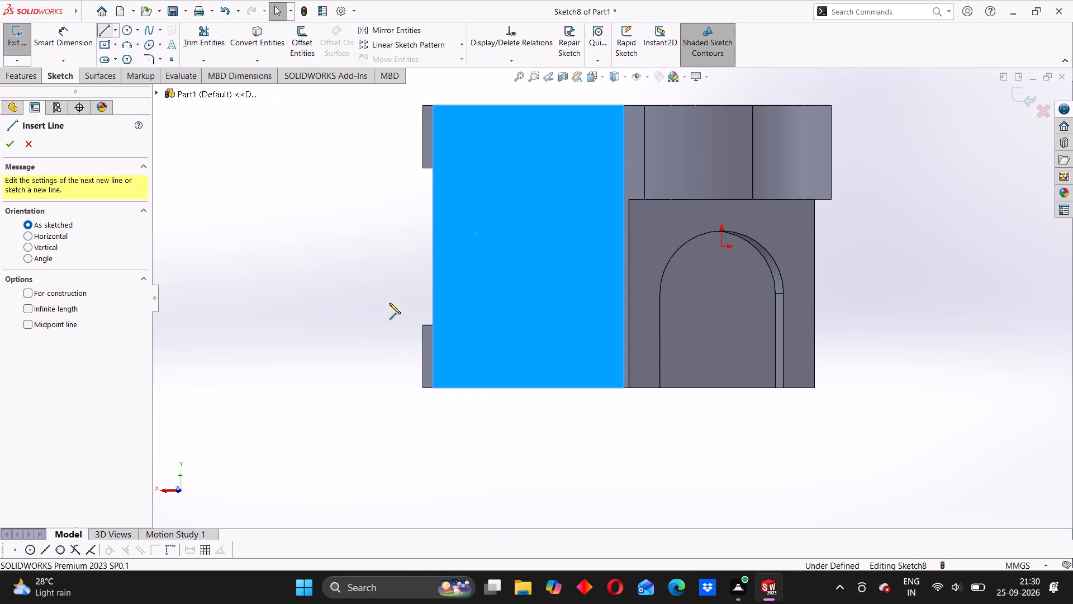
pyautogui.click(432, 325)
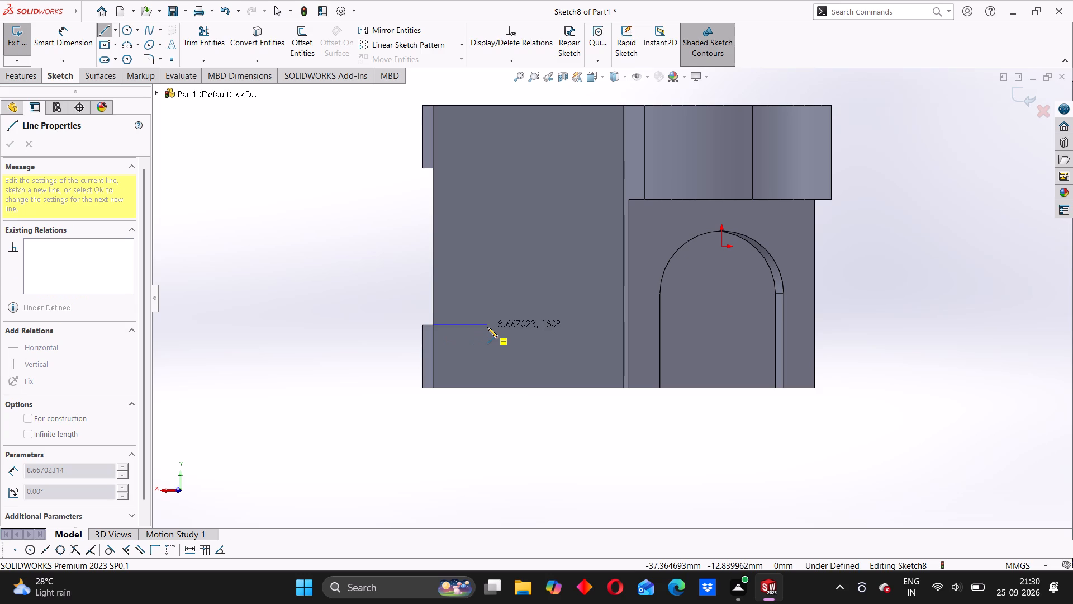
pyautogui.click(496, 328)
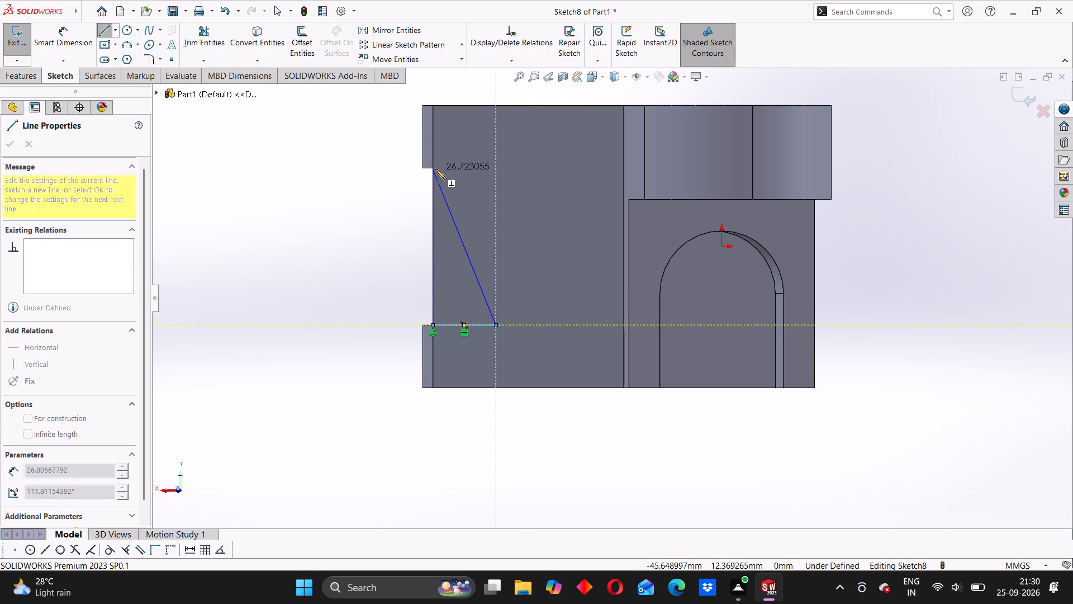
pyautogui.click(494, 168)
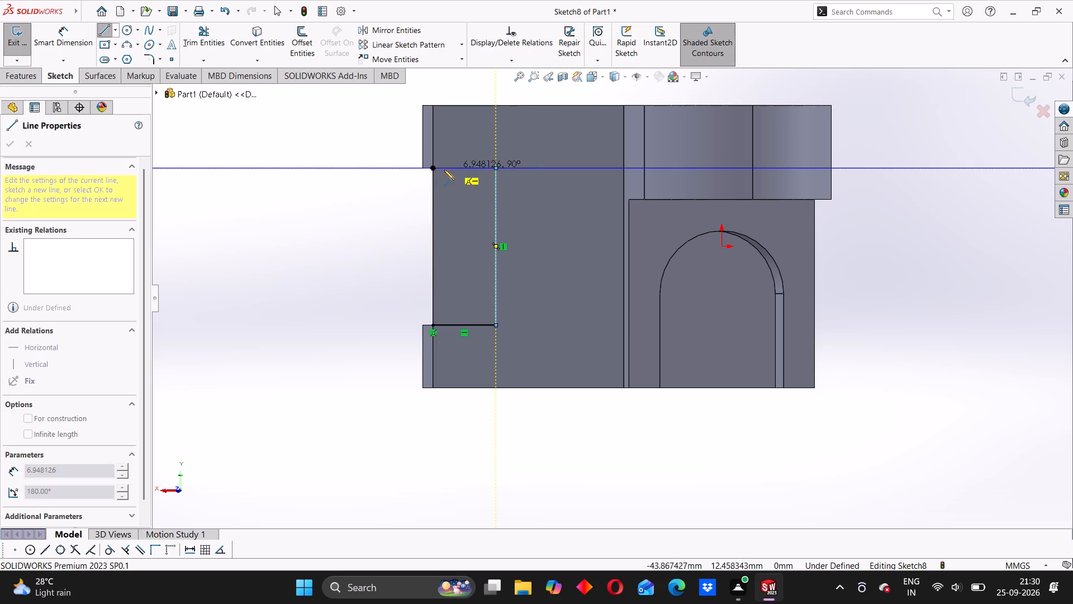
pyautogui.click(435, 169)
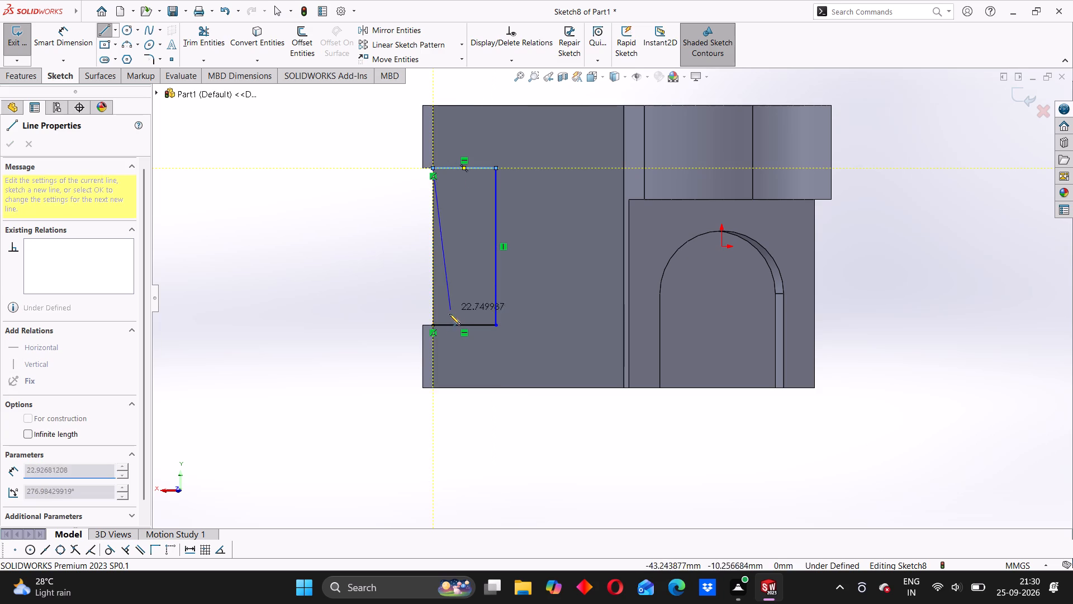
pyautogui.click(432, 324)
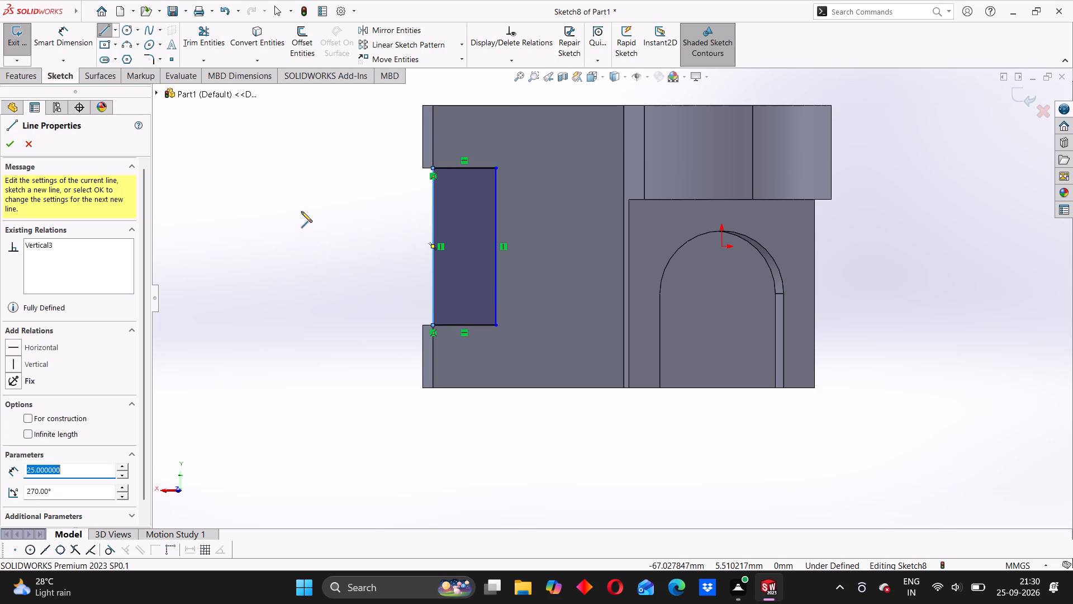
pyautogui.rightClick(301, 211)
pyautogui.click(320, 218)
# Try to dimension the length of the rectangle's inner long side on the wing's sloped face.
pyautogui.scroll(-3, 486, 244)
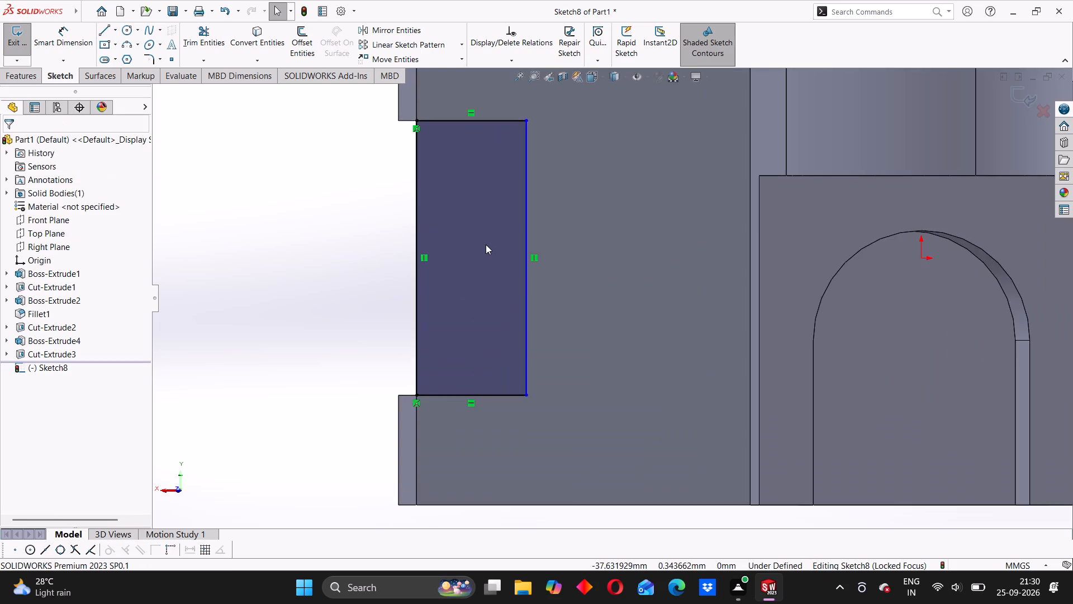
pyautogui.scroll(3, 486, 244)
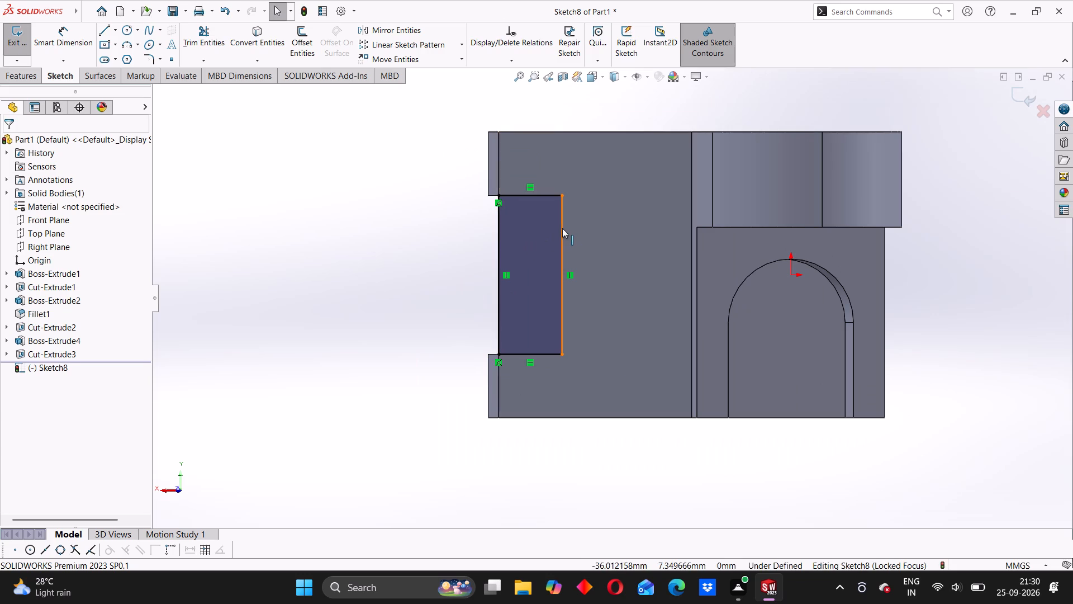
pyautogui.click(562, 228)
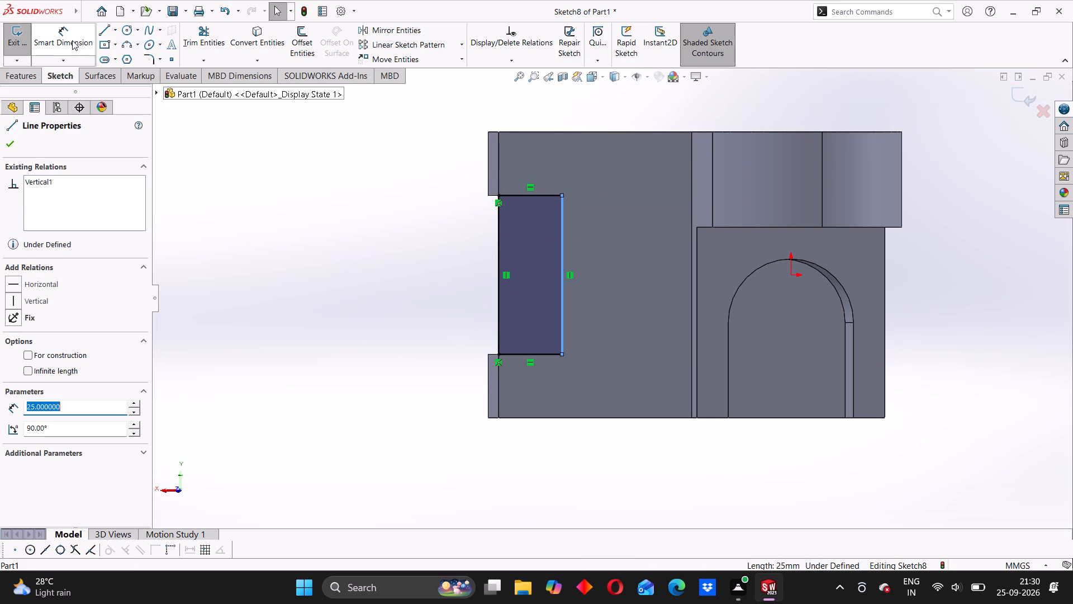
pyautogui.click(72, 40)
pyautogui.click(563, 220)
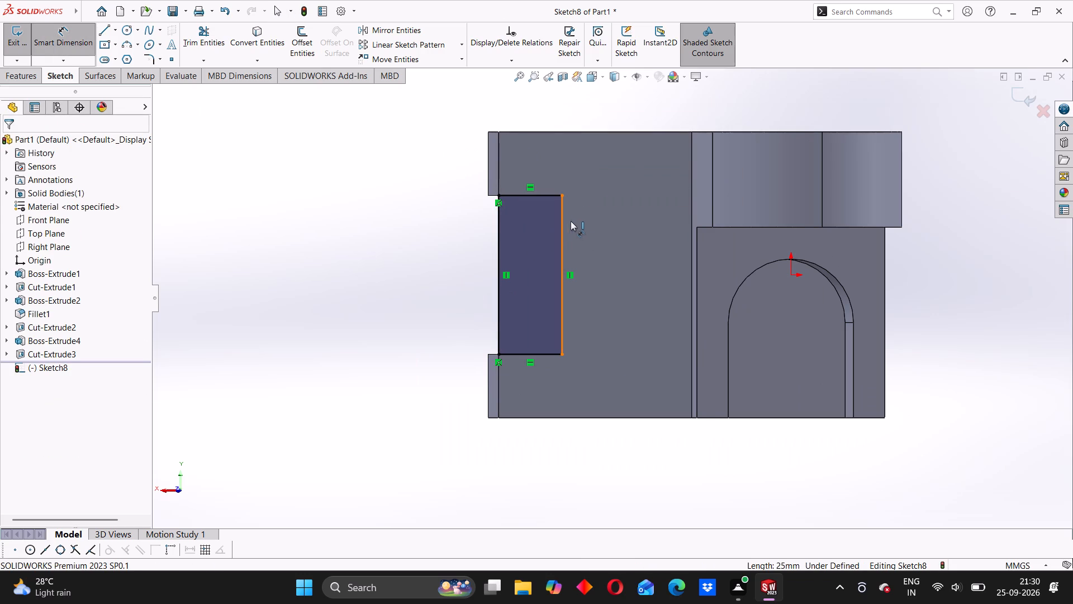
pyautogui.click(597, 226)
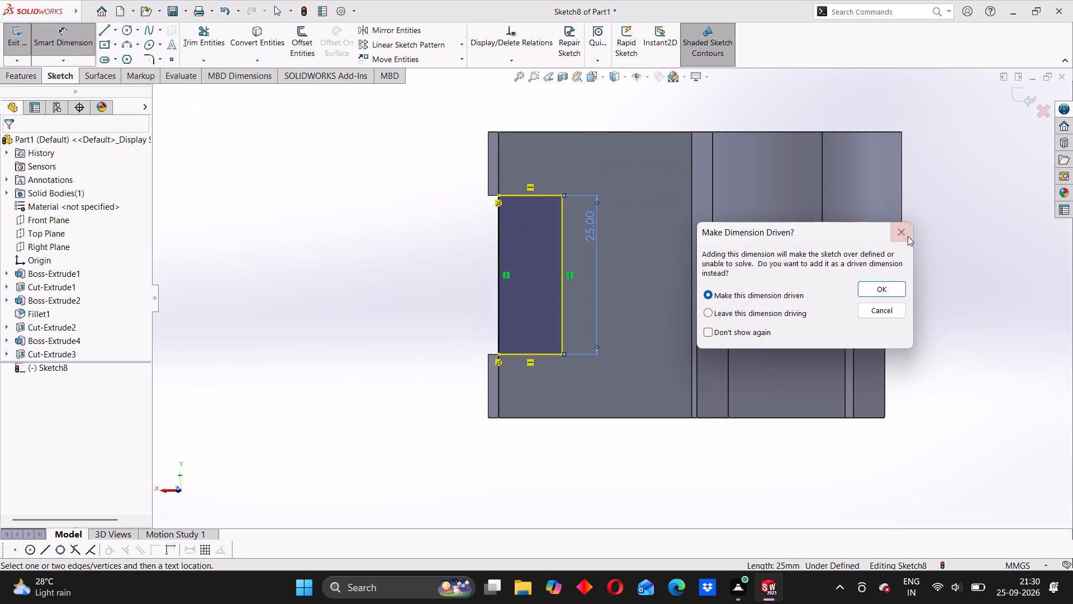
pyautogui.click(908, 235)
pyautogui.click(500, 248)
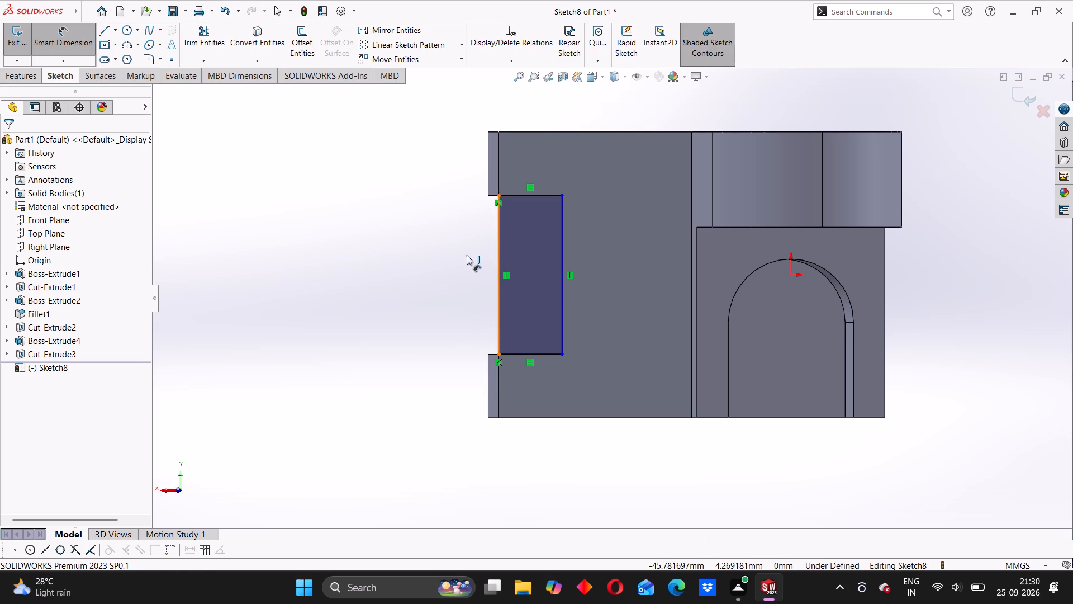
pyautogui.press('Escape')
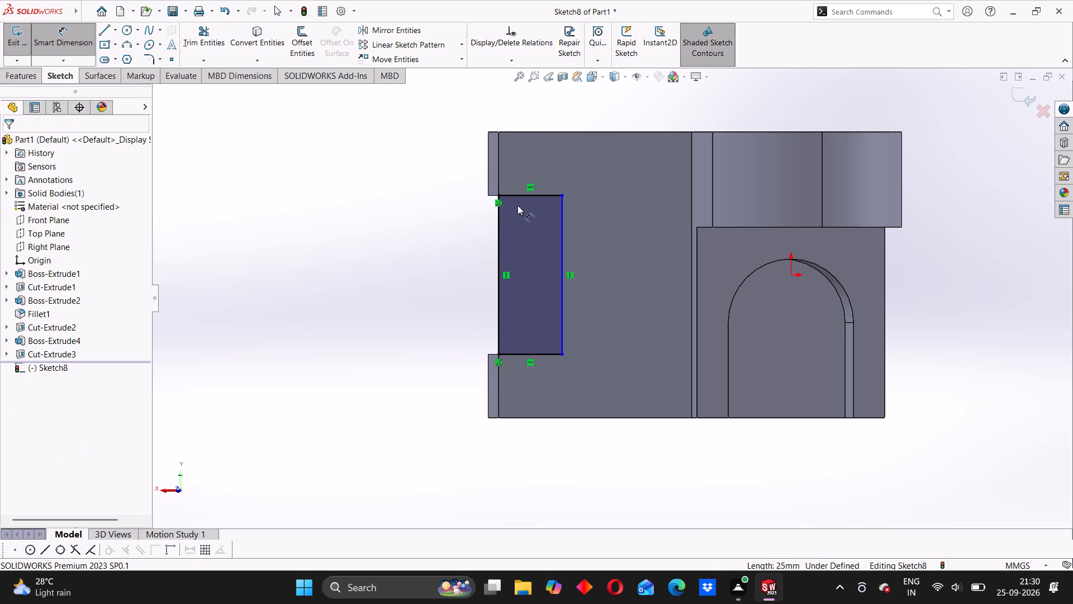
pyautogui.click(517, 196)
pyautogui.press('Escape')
# Dimension the horizontal distance from the origin to the rectangle's inner long side, keeping it as drawn.
pyautogui.click(792, 275)
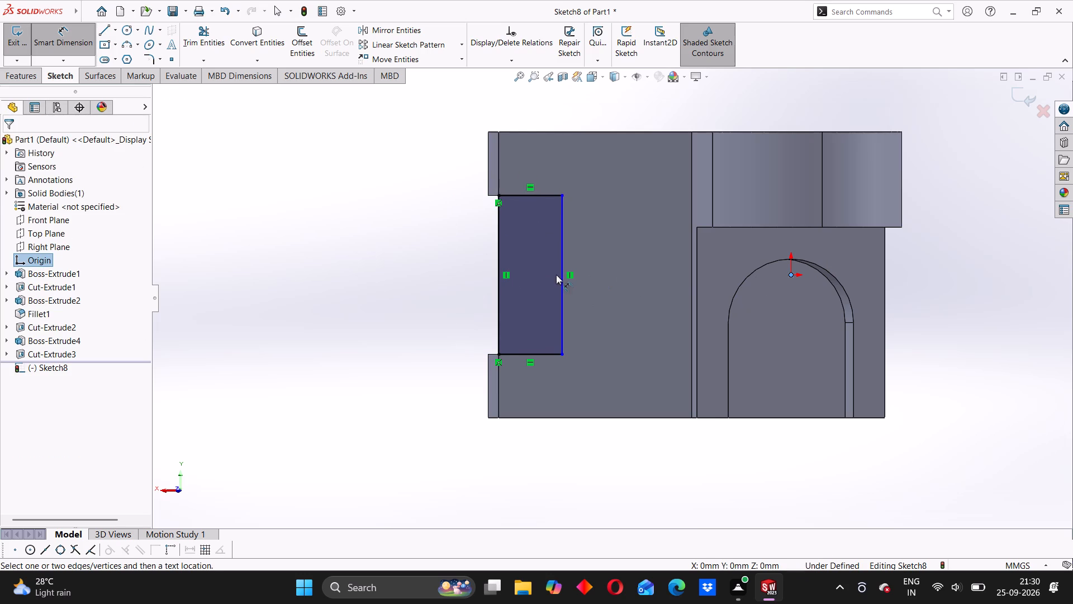
pyautogui.click(563, 270)
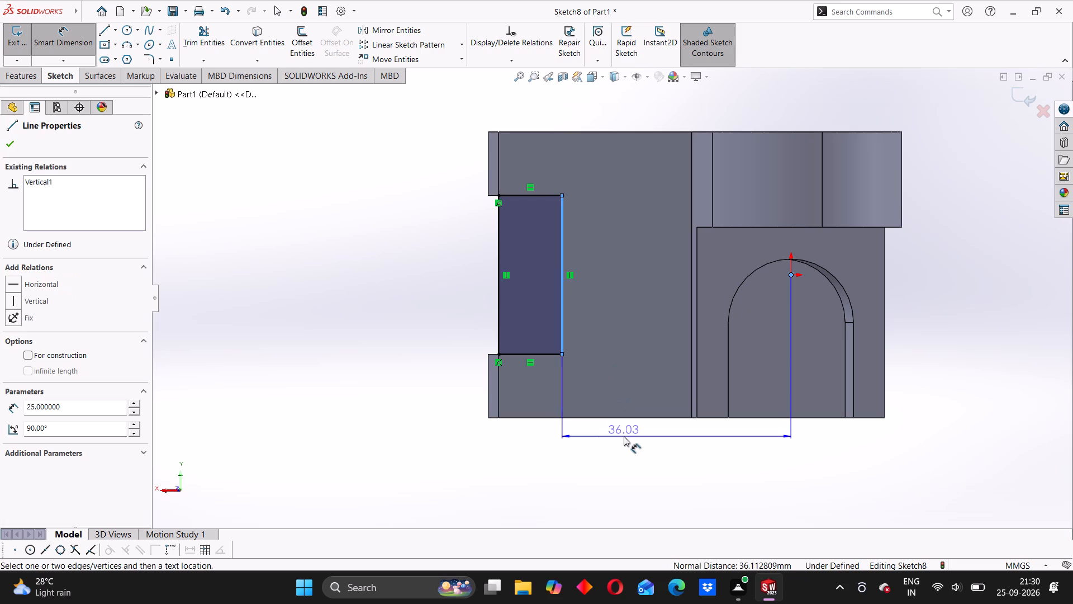
pyautogui.click(626, 450)
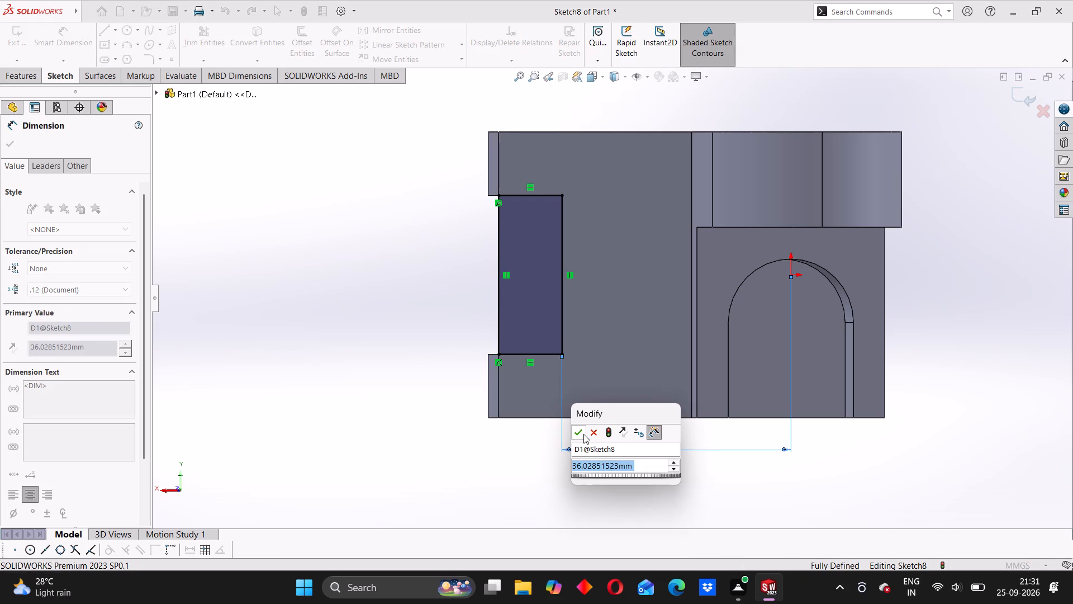
pyautogui.click(583, 433)
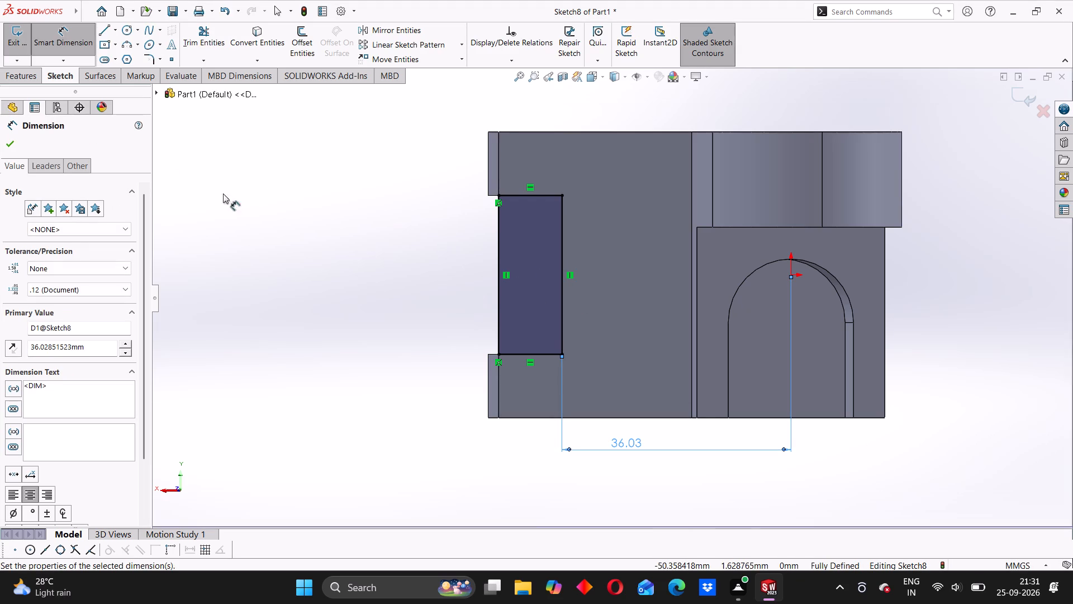
# Cut-extrude the rectangle Through All from the wing's sloped face to open the notch through the wing.
pyautogui.click(22, 78)
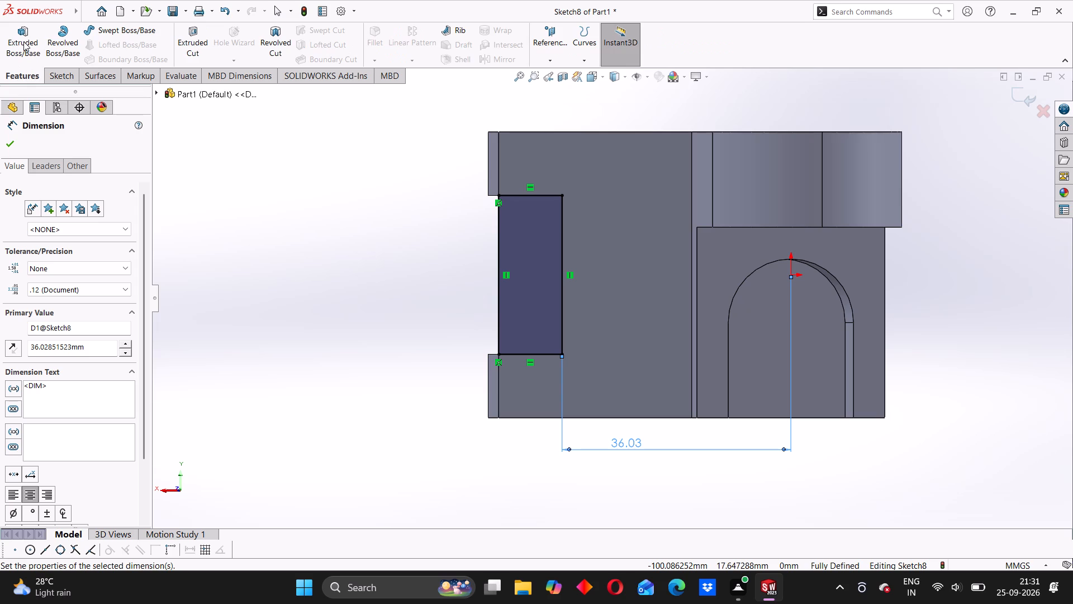
pyautogui.click(183, 35)
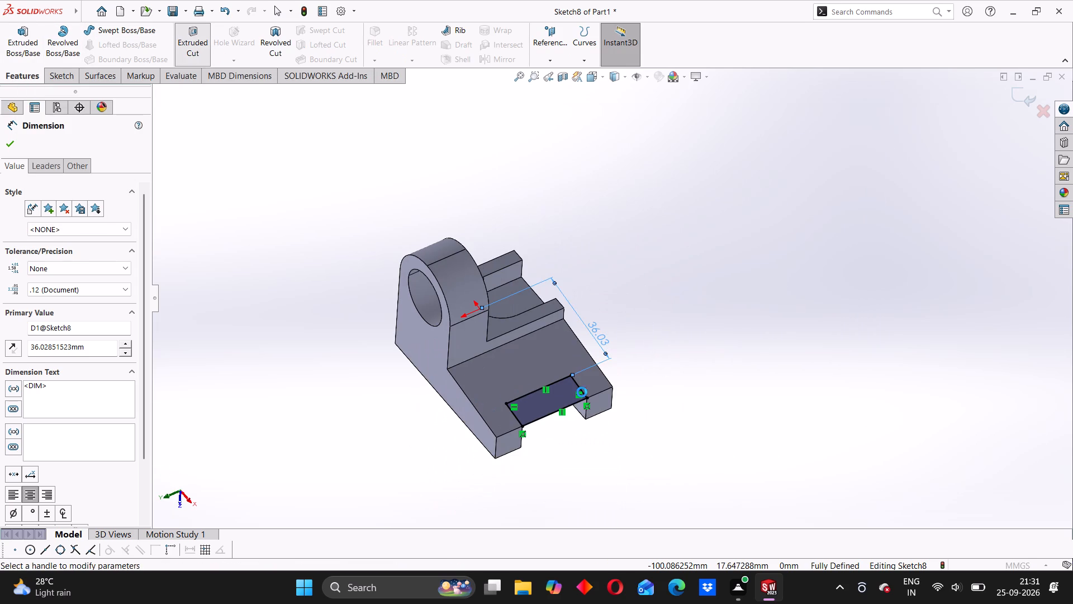
pyautogui.scroll(-1, 582, 392)
pyautogui.moveTo(576, 446); pyautogui.dragTo(571, 377, button='middle')
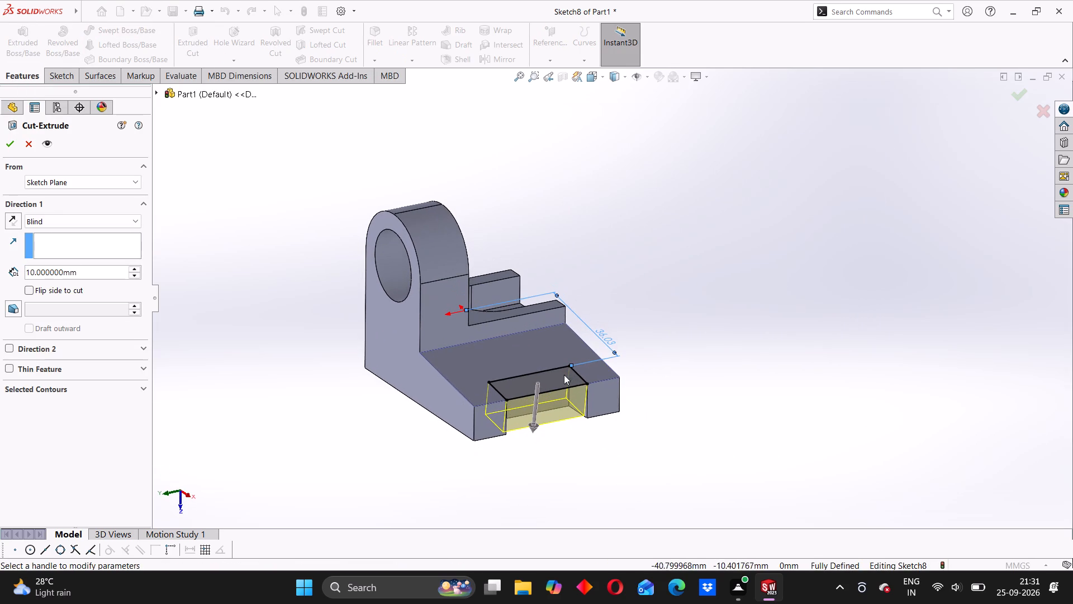
pyautogui.moveTo(574, 433); pyautogui.dragTo(517, 399, button='middle')
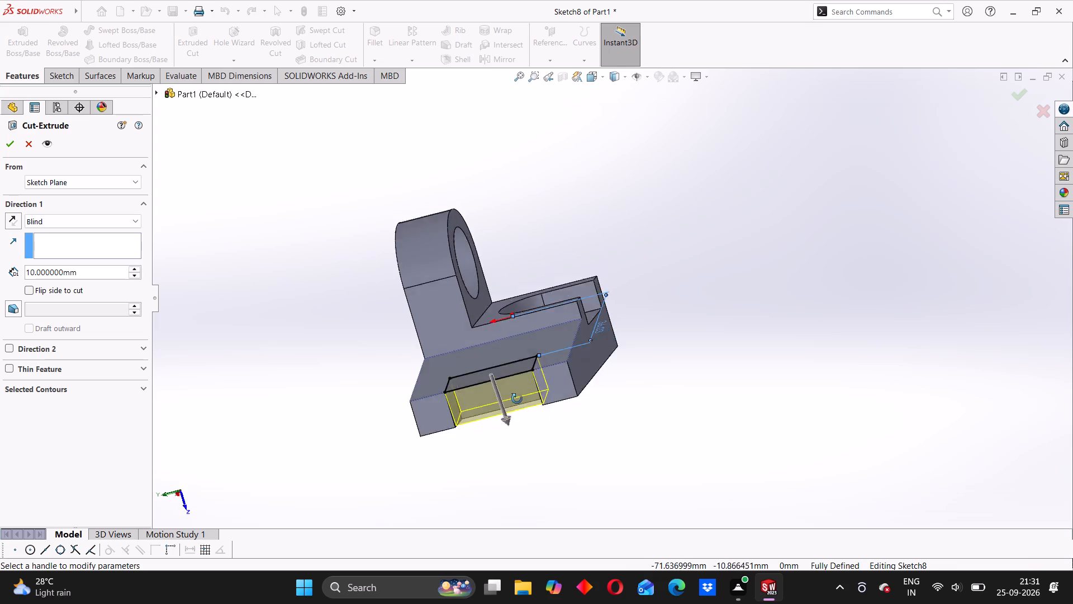
pyautogui.moveTo(517, 399); pyautogui.dragTo(505, 323, button='middle')
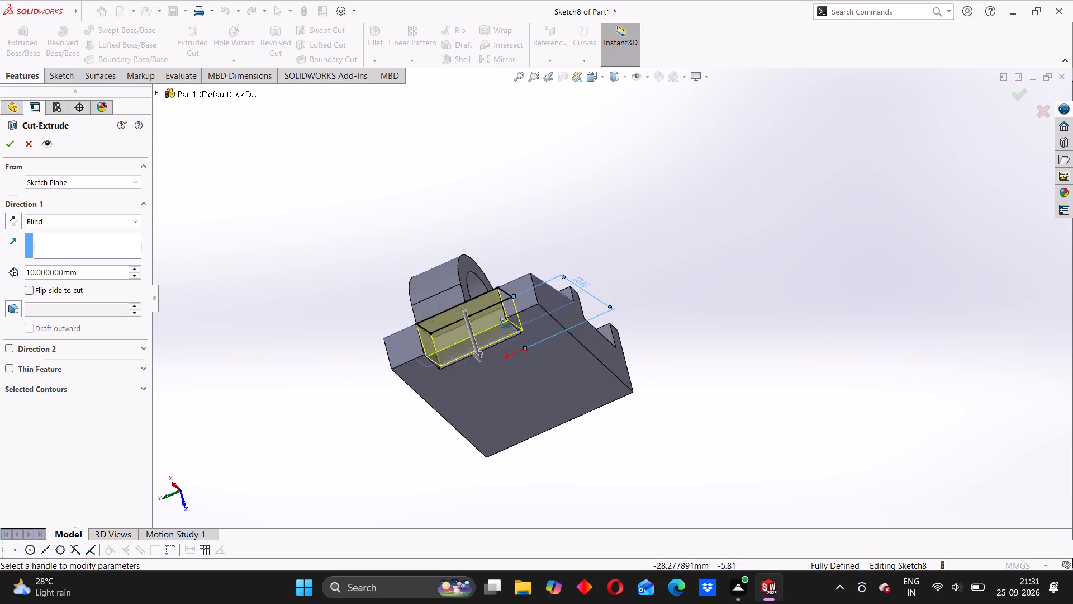
pyautogui.moveTo(505, 323); pyautogui.dragTo(522, 451, button='middle')
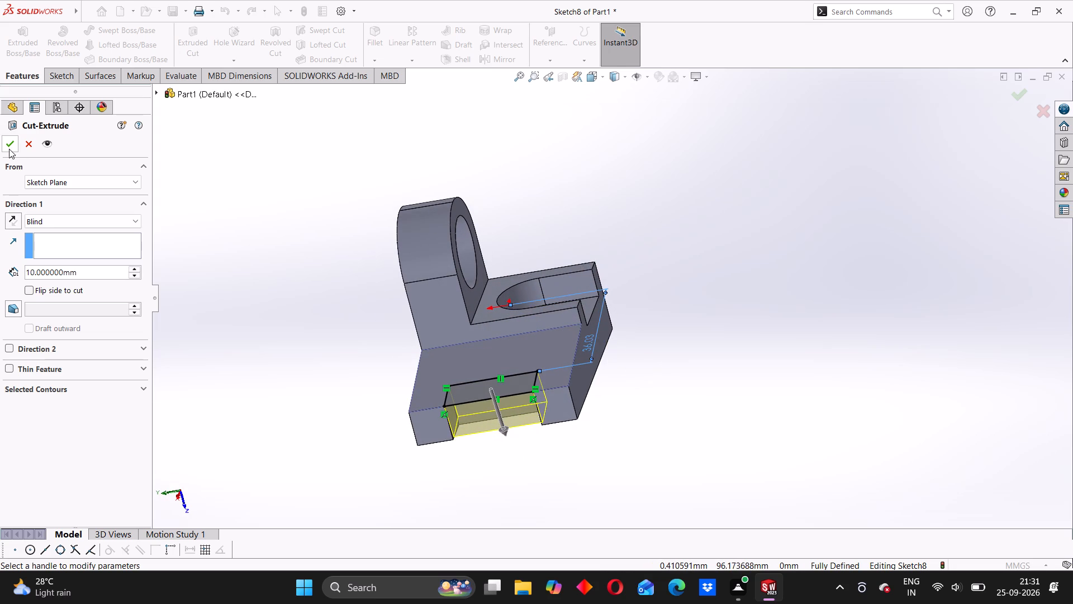
pyautogui.click(55, 221)
pyautogui.click(51, 244)
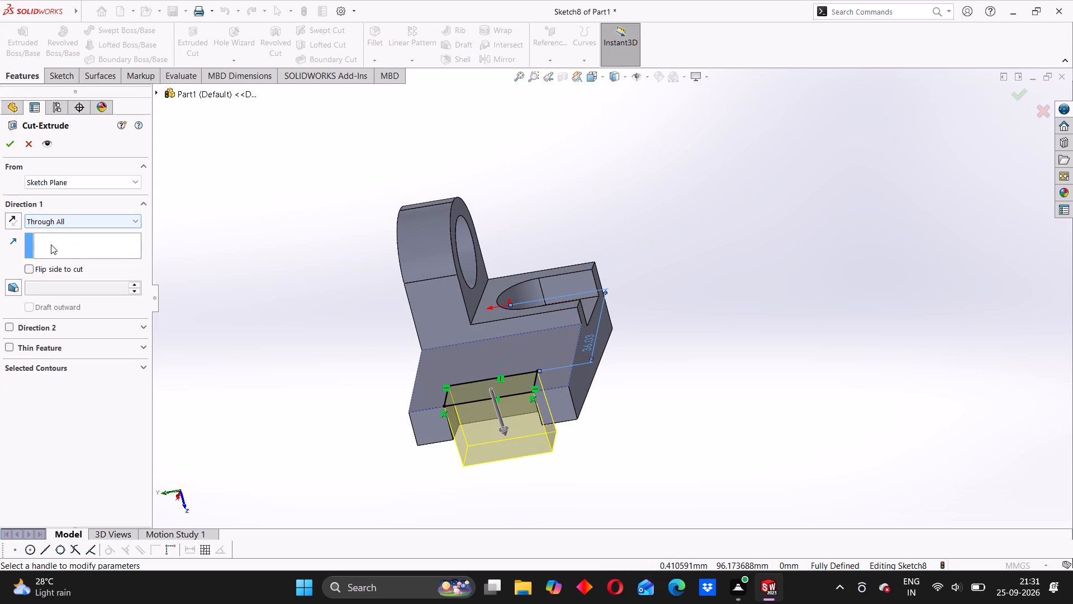
pyautogui.click(14, 146)
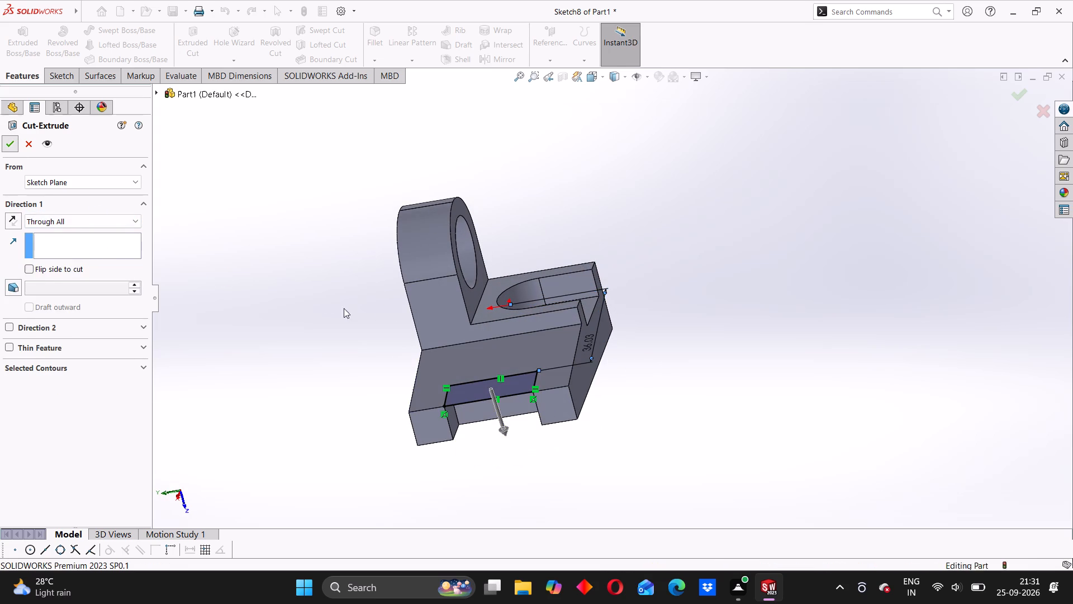
# Inspect the finished notch in the wing's end from several angles.
pyautogui.click(631, 379)
pyautogui.moveTo(631, 379); pyautogui.dragTo(637, 406, button='middle')
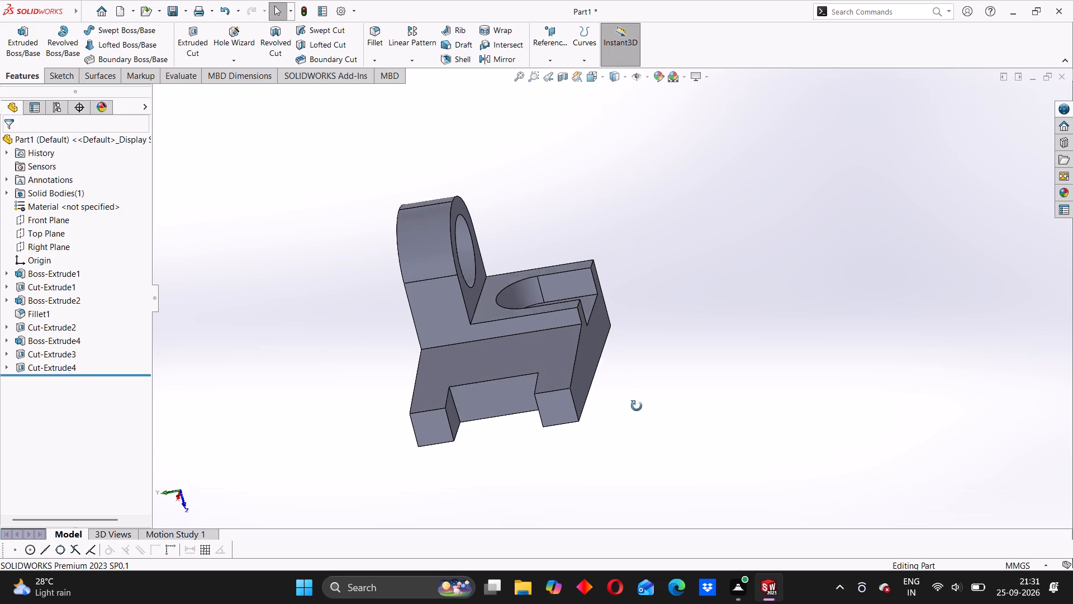
pyautogui.moveTo(637, 406); pyautogui.dragTo(634, 487, button='middle')
pyautogui.moveTo(604, 395); pyautogui.dragTo(553, 335, button='middle')
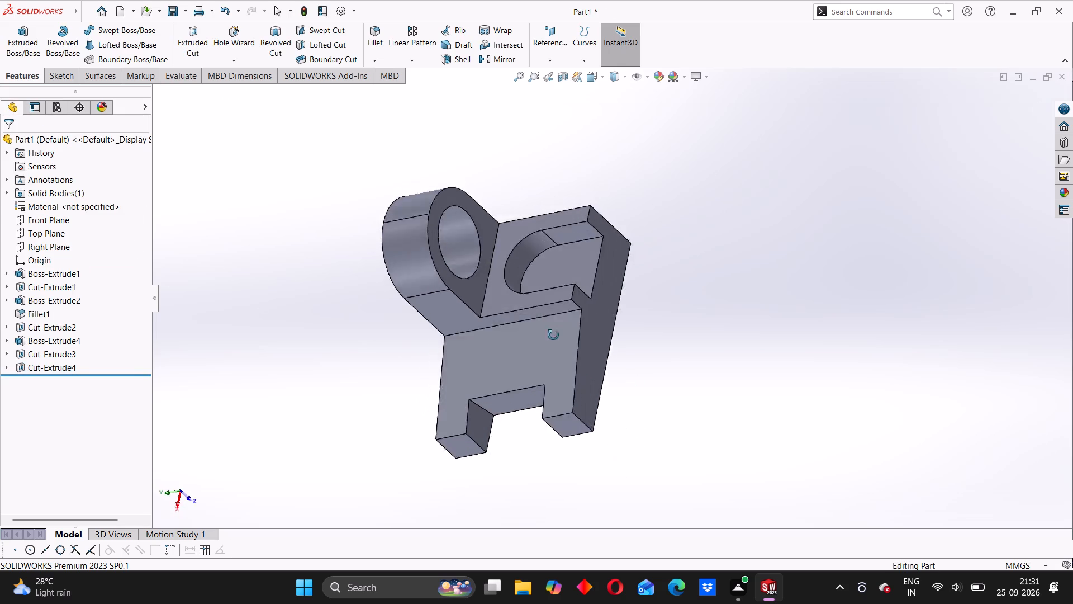
pyautogui.moveTo(553, 335); pyautogui.dragTo(540, 319, button='middle')
pyautogui.scroll(2, 570, 329)
pyautogui.moveTo(617, 334); pyautogui.dragTo(581, 442, button='middle')
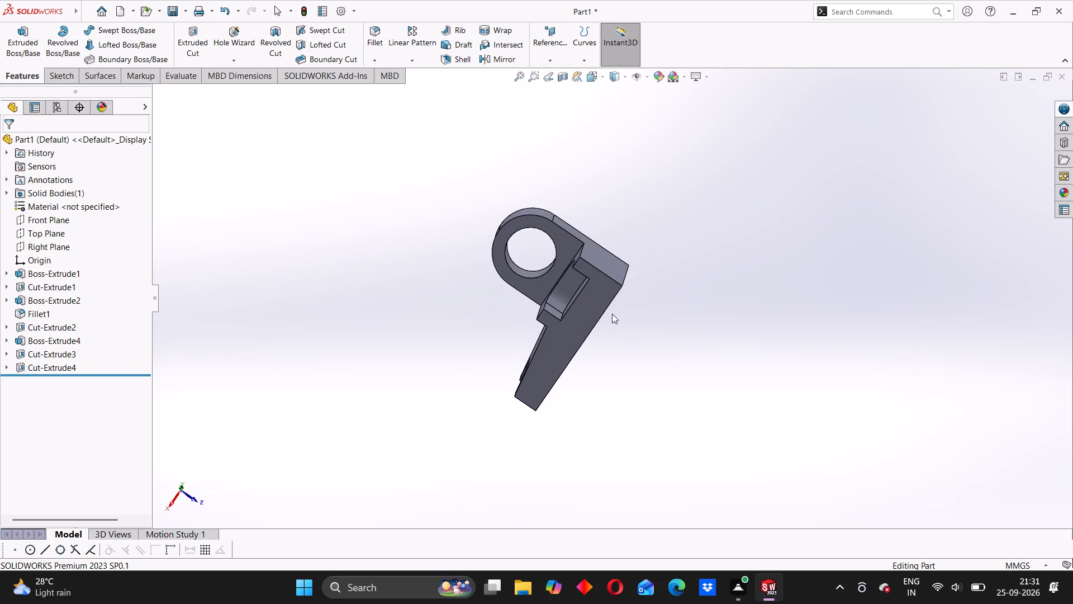
pyautogui.moveTo(612, 314); pyautogui.dragTo(681, 334, button='middle')
pyautogui.scroll(-3, 617, 321)
pyautogui.scroll(2, 617, 321)
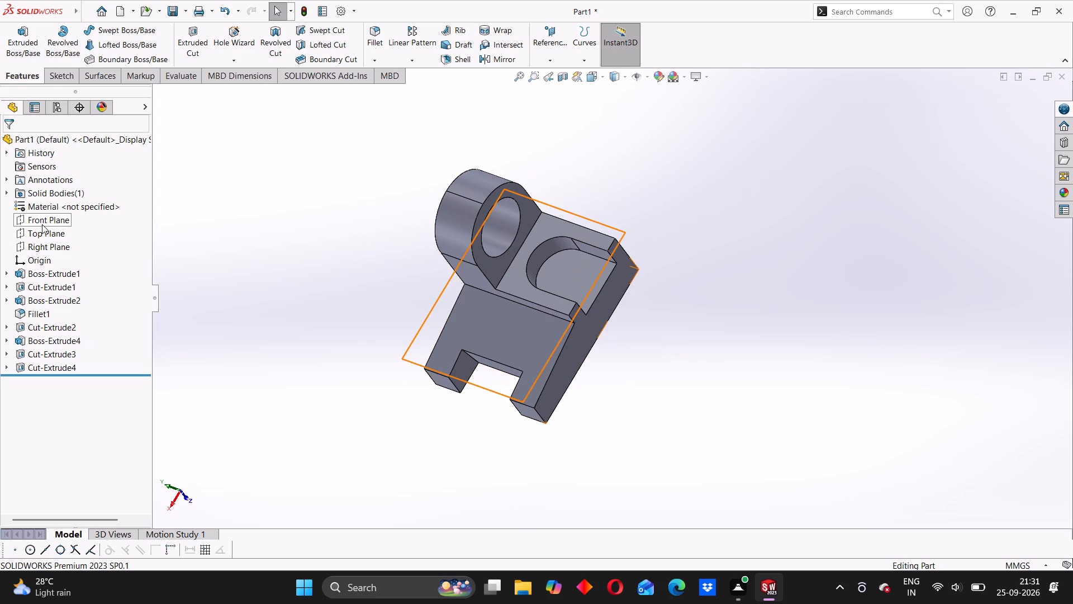
# Mirror the wing Boss-Extrude4 and its notch cuts Cut-Extrude3 and Cut-Extrude4 about the Right Plane.
pyautogui.click(39, 246)
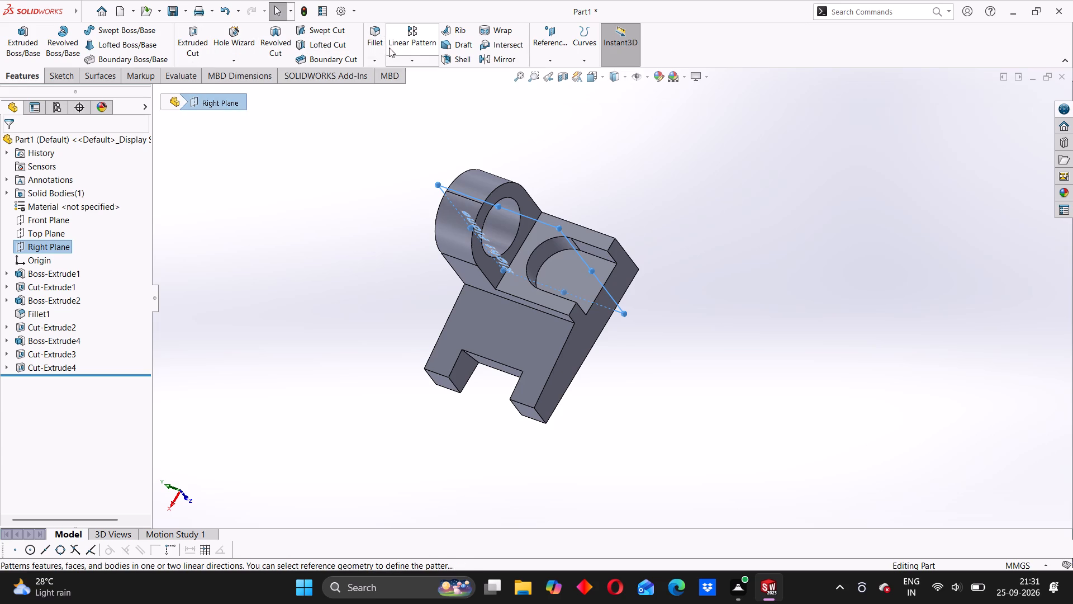
pyautogui.click(409, 60)
pyautogui.click(417, 102)
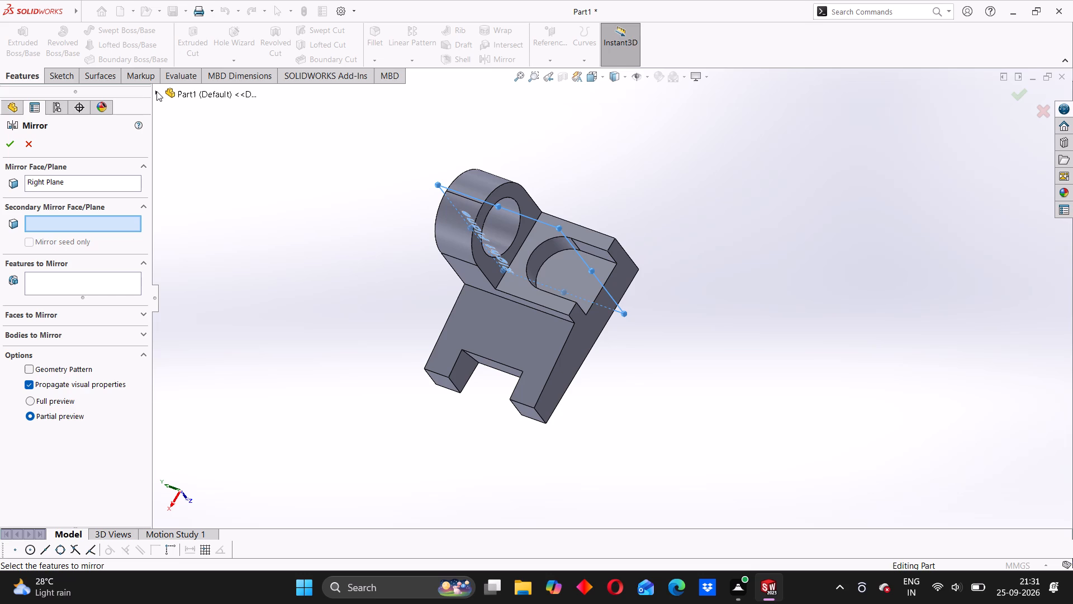
pyautogui.click(156, 91)
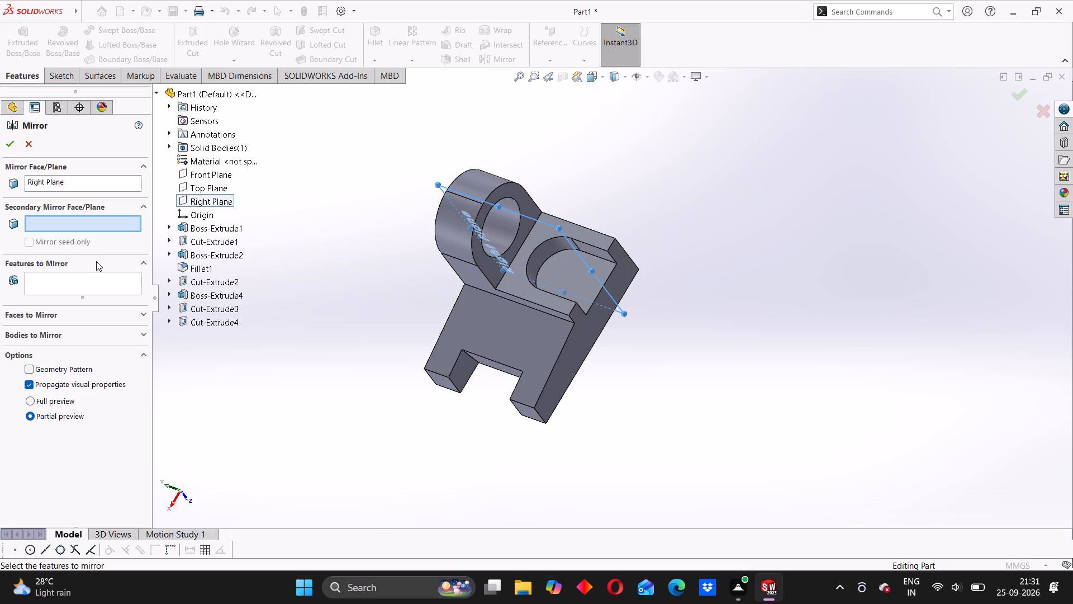
pyautogui.click(94, 277)
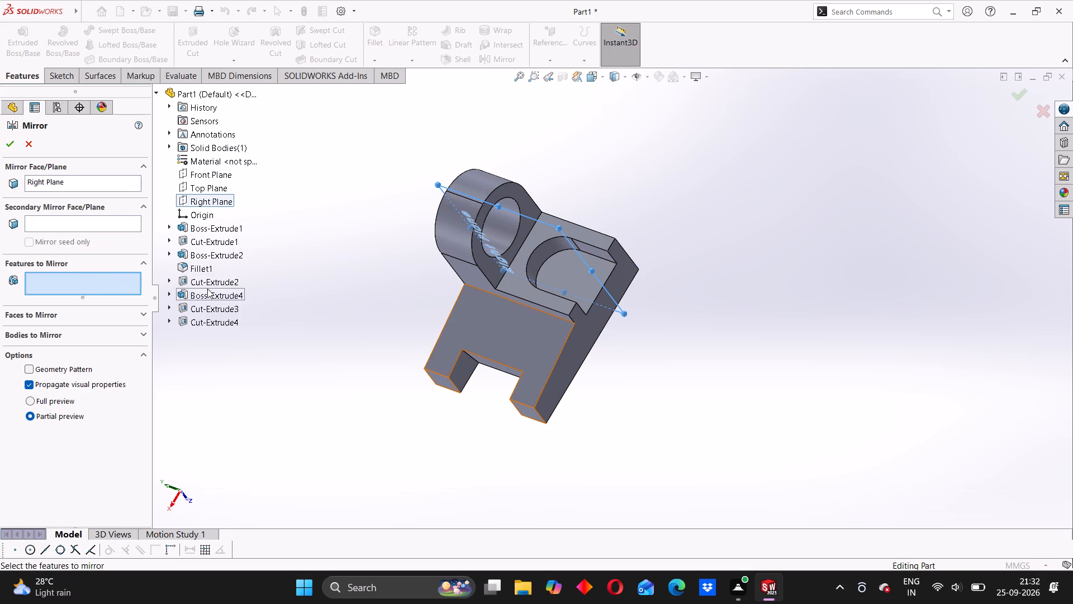
pyautogui.click(207, 289)
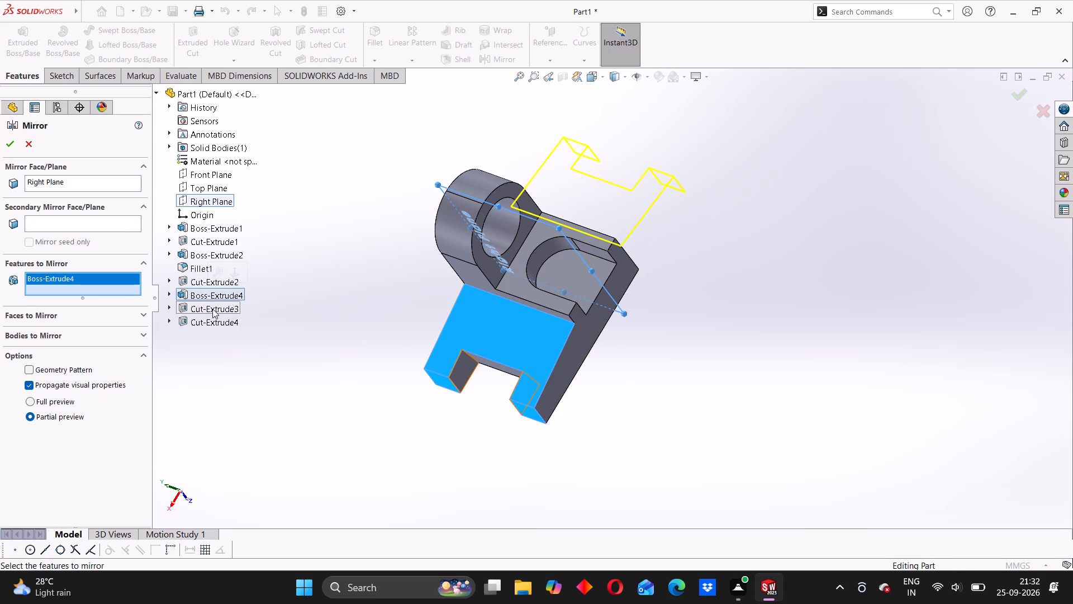
pyautogui.click(207, 309)
pyautogui.click(207, 320)
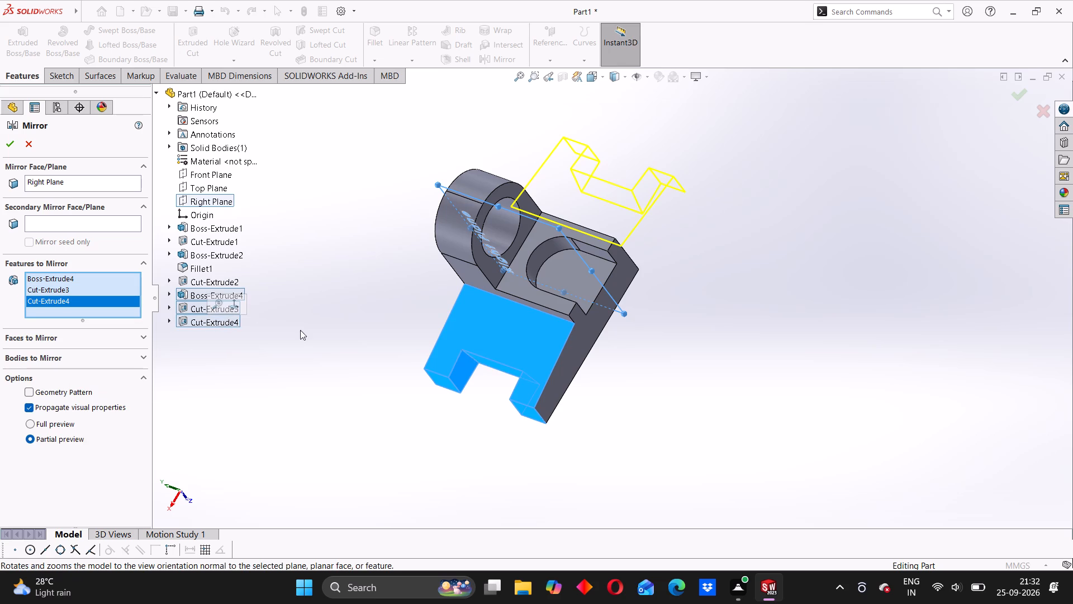
pyautogui.click(12, 146)
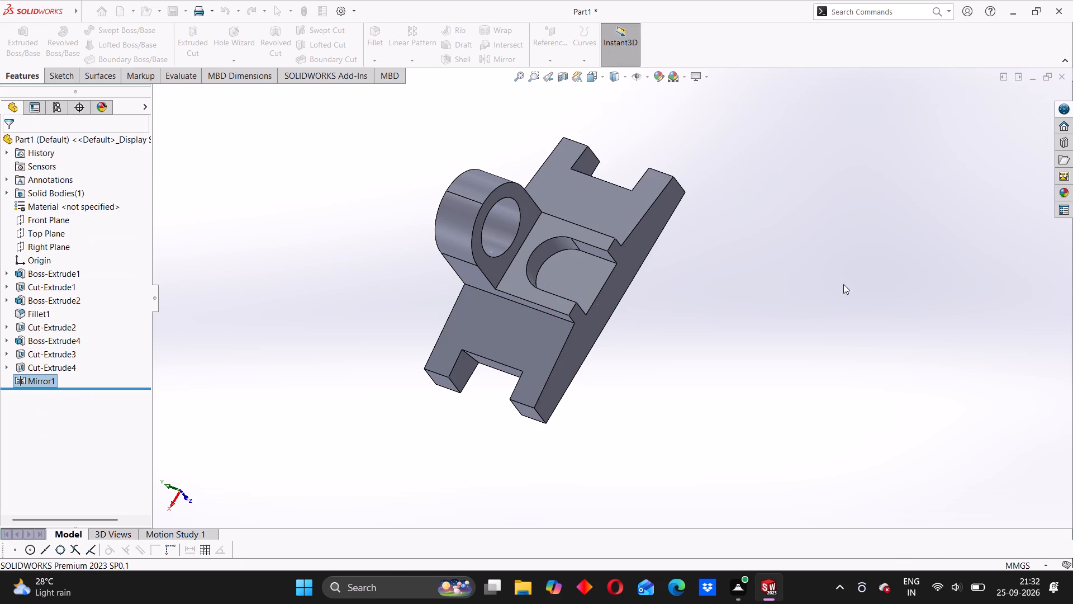
# Inspect the part with its mirrored notched wing from several angles.
pyautogui.moveTo(699, 299); pyautogui.dragTo(664, 335, button='middle')
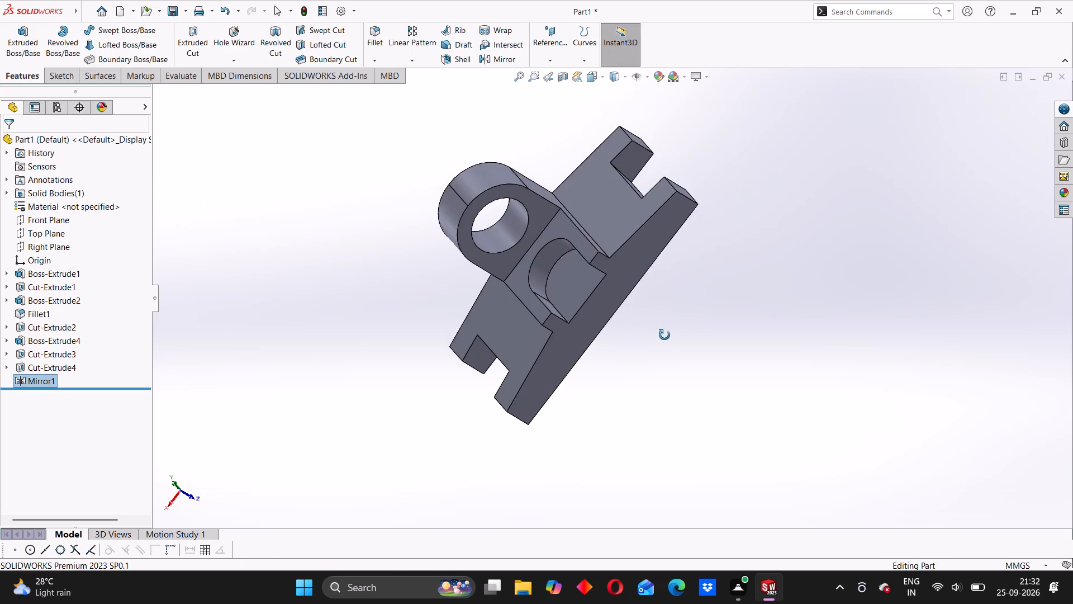
pyautogui.moveTo(664, 335); pyautogui.dragTo(682, 324, button='middle')
pyautogui.scroll(-2, 606, 285)
pyautogui.scroll(3, 609, 282)
pyautogui.moveTo(612, 293); pyautogui.dragTo(655, 301, button='middle')
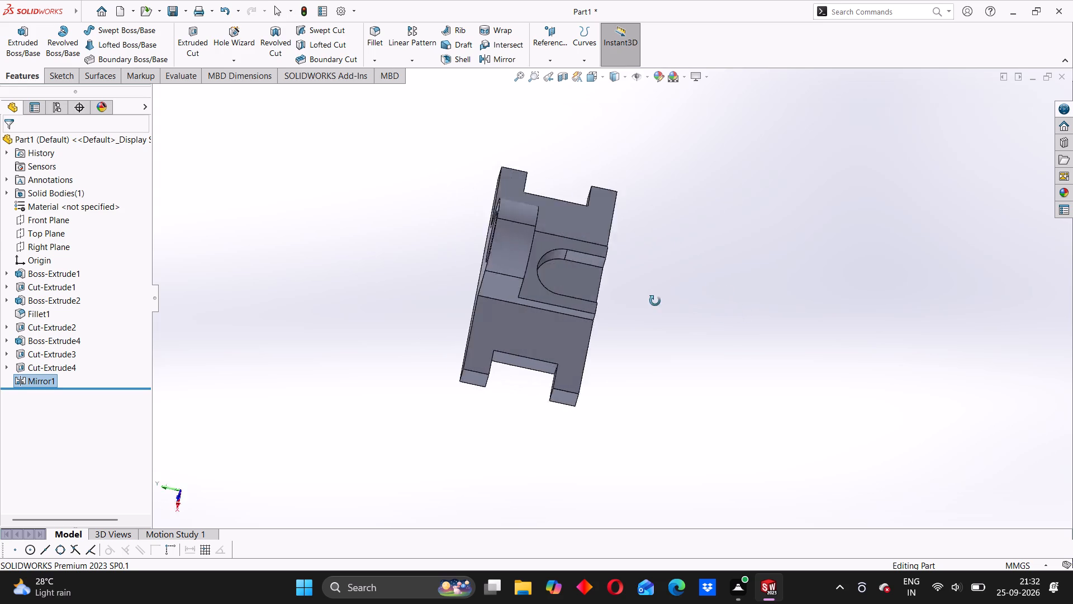
pyautogui.moveTo(655, 301); pyautogui.dragTo(586, 305, button='middle')
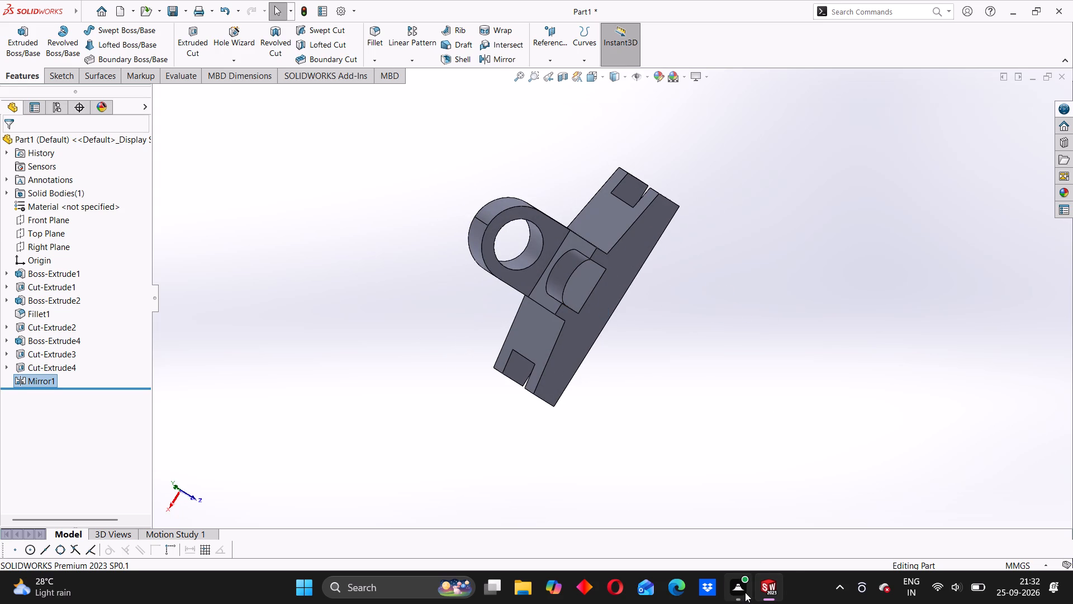
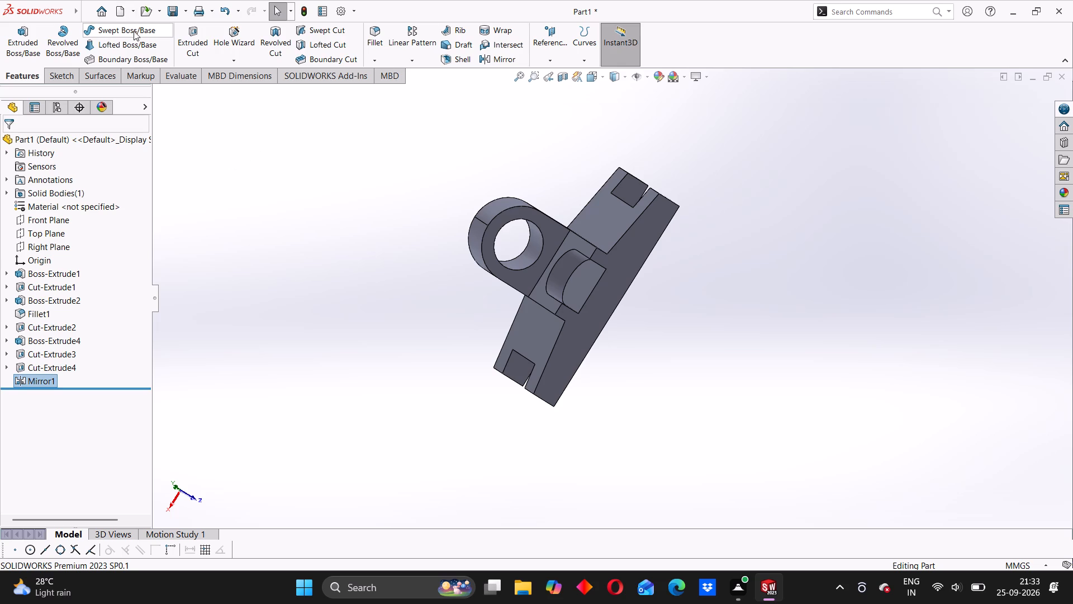
# Save the part as a SOLIDWORKS Part file named PART 2 in the Downloads folder.
pyautogui.click(186, 15)
pyautogui.click(203, 36)
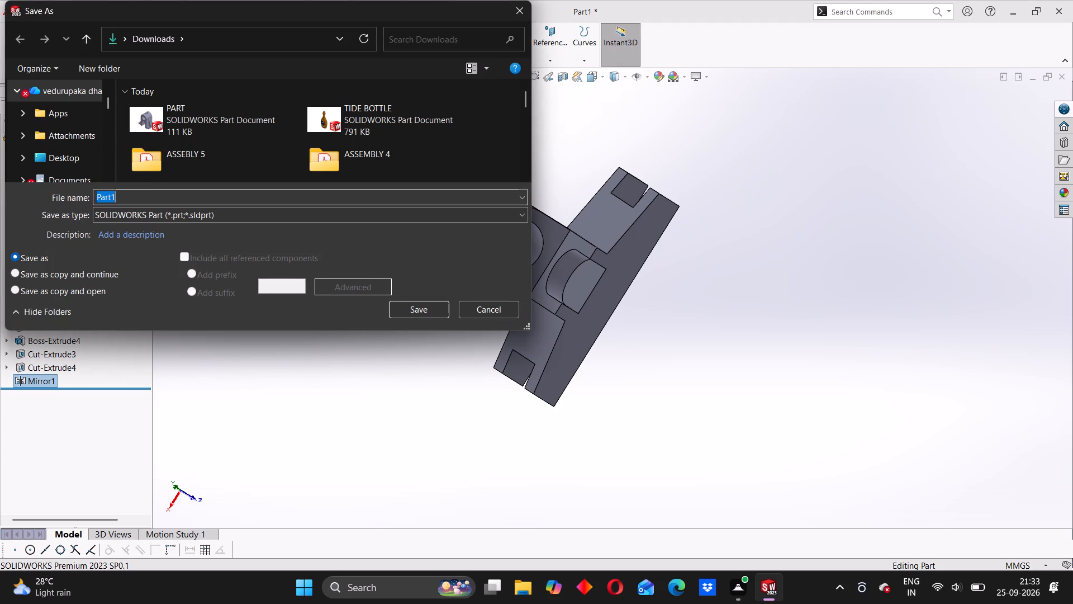
pyautogui.write('PART')
pyautogui.press('space')
pyautogui.write('2')
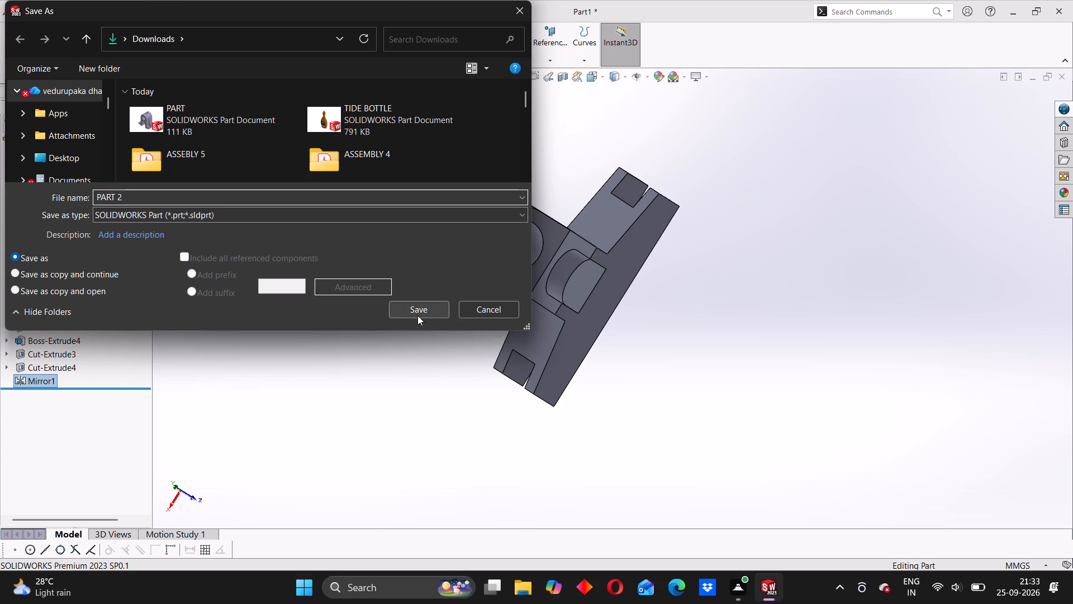
pyautogui.click(420, 314)
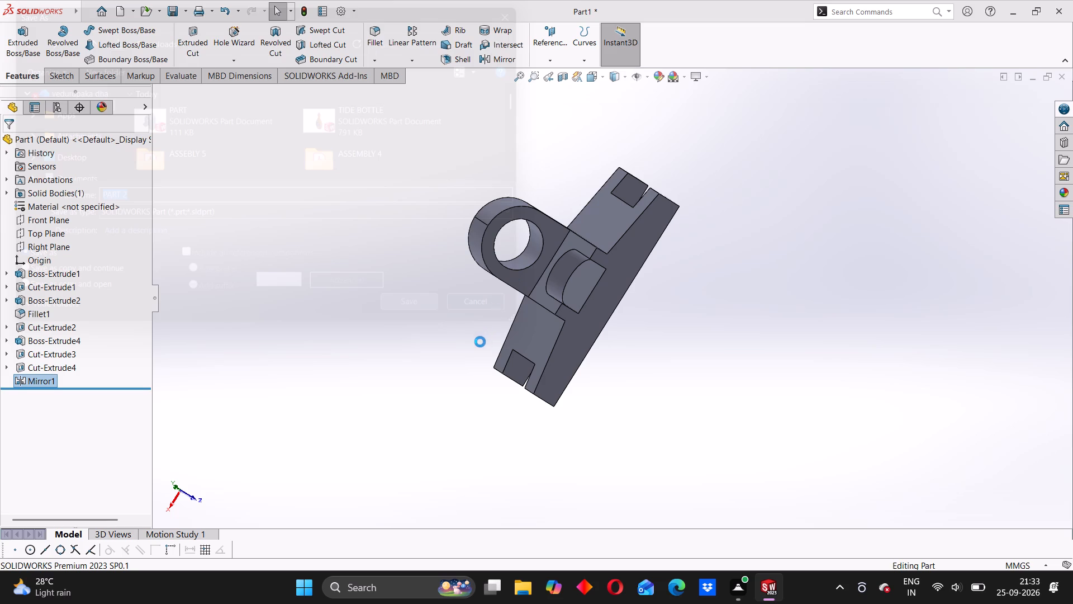
# Export the part, turned to show the lug, arched slot and both notched wings, as PDF file PART 2 in Downloads.
pyautogui.moveTo(482, 341); pyautogui.dragTo(539, 334, button='middle')
pyautogui.moveTo(473, 307); pyautogui.dragTo(485, 317, button='middle')
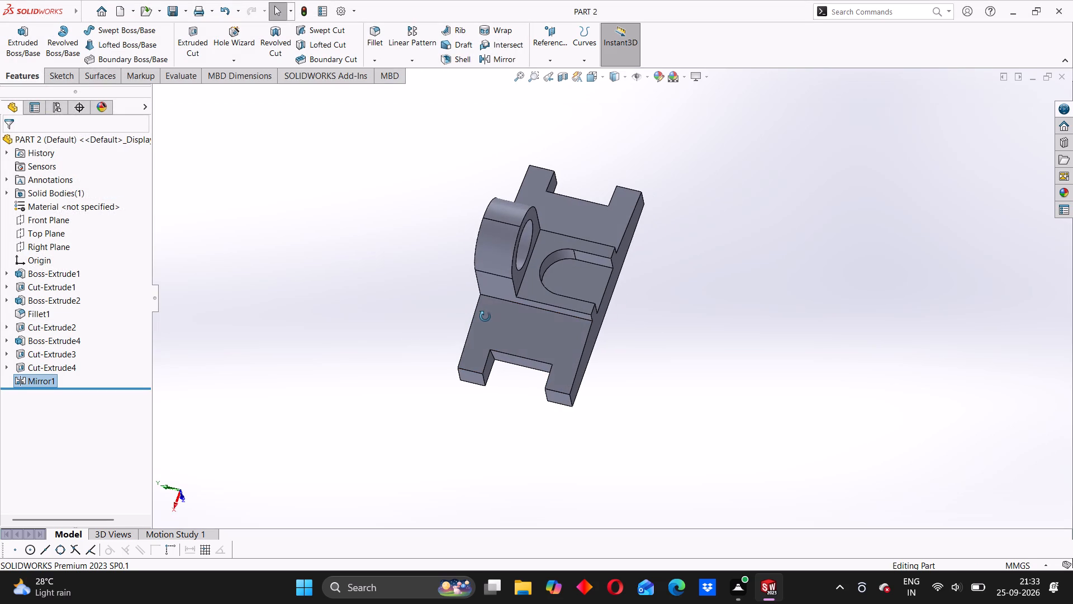
pyautogui.moveTo(485, 317); pyautogui.dragTo(486, 315, button='middle')
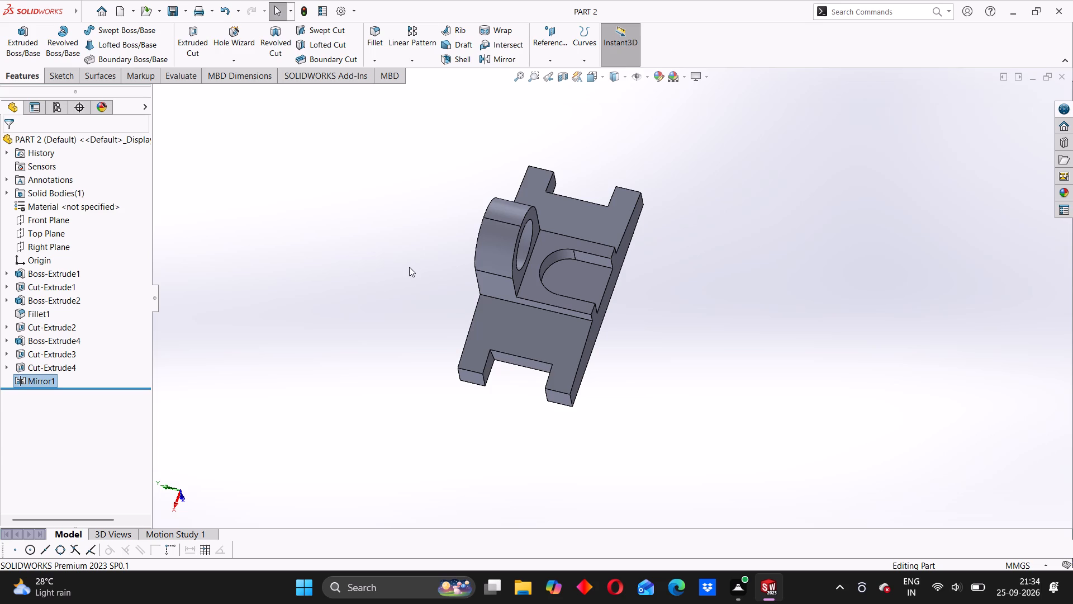
pyautogui.click(186, 5)
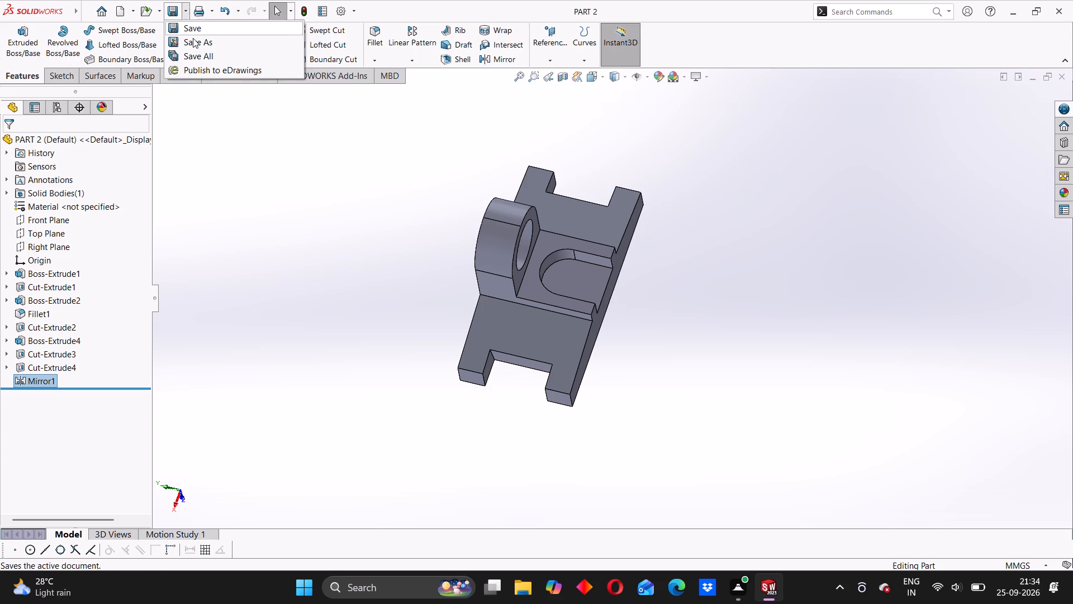
pyautogui.click(194, 43)
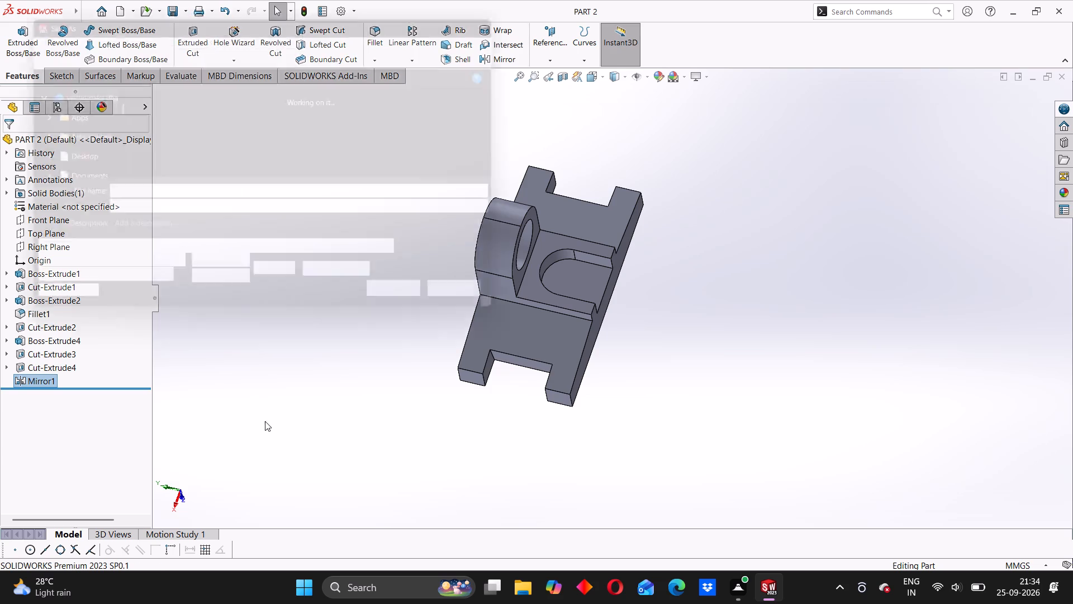
pyautogui.click(499, 216)
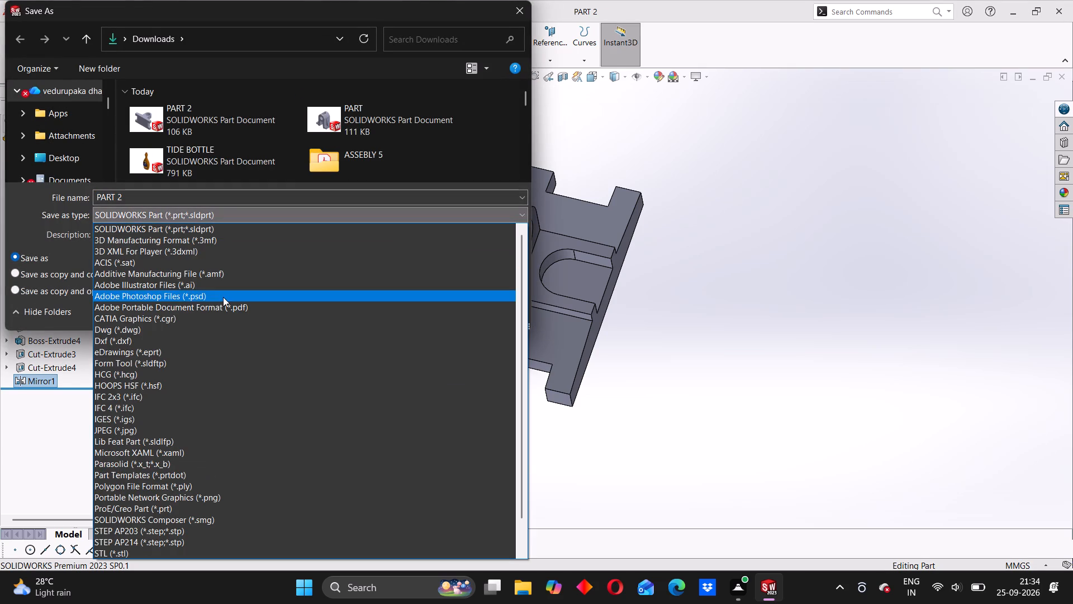
pyautogui.click(225, 308)
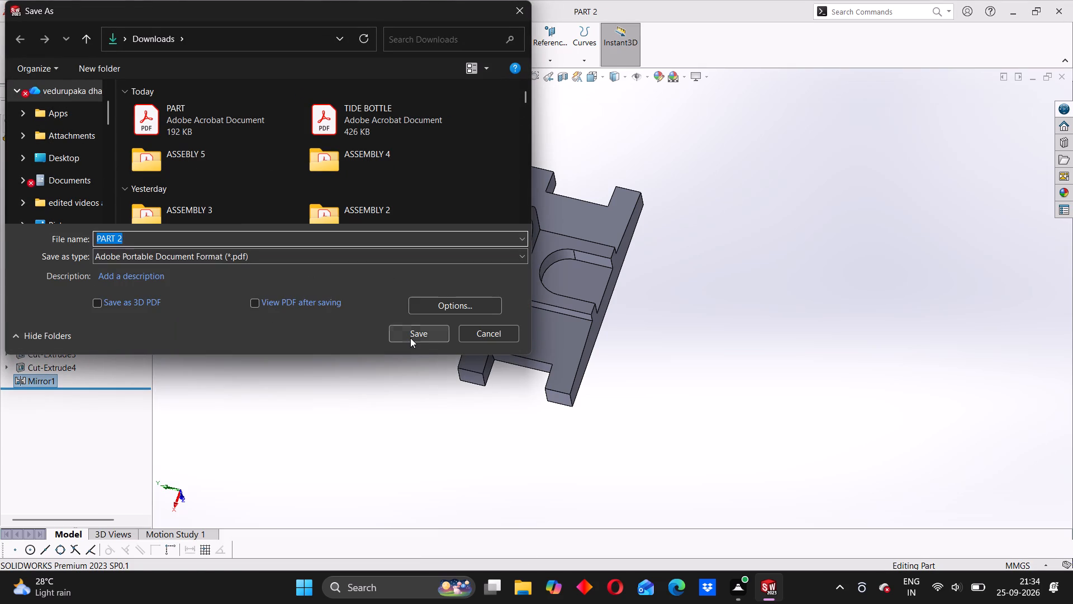
pyautogui.click(410, 337)
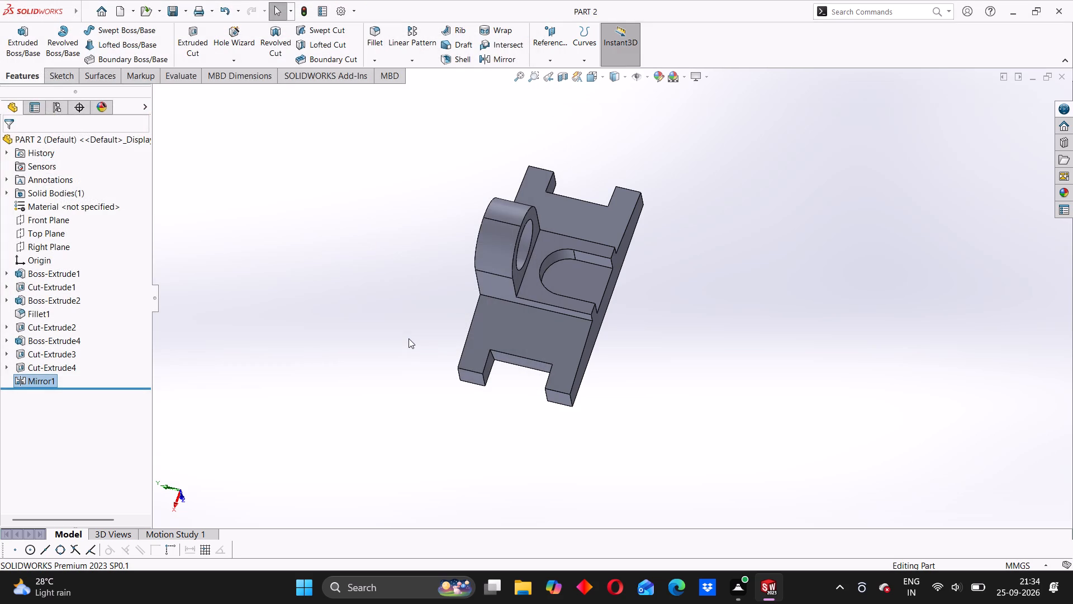
# Close SOLIDWORKS.
pyautogui.click(1058, 8)
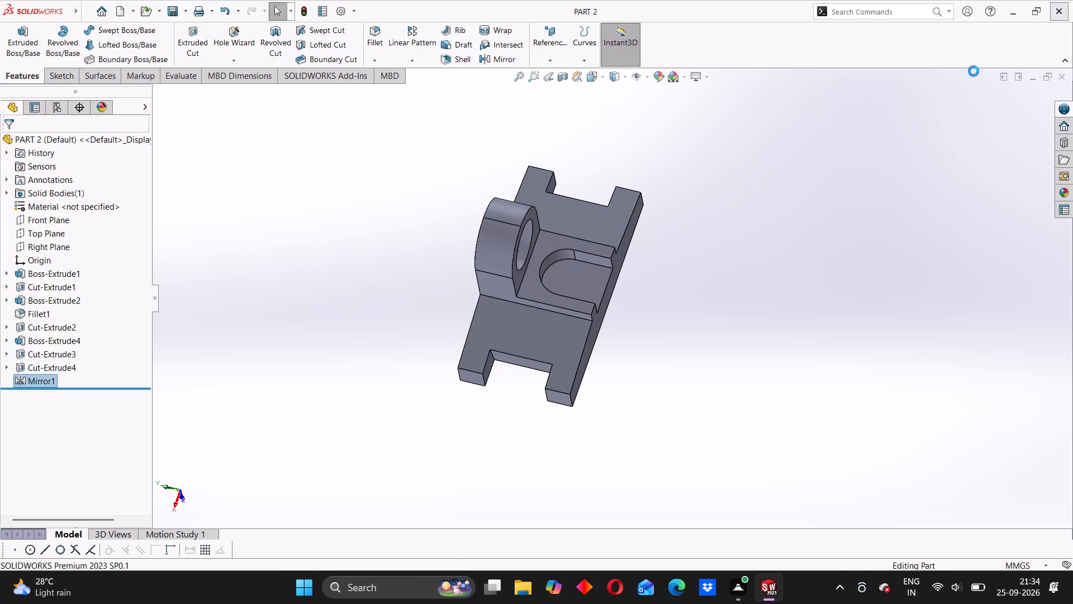